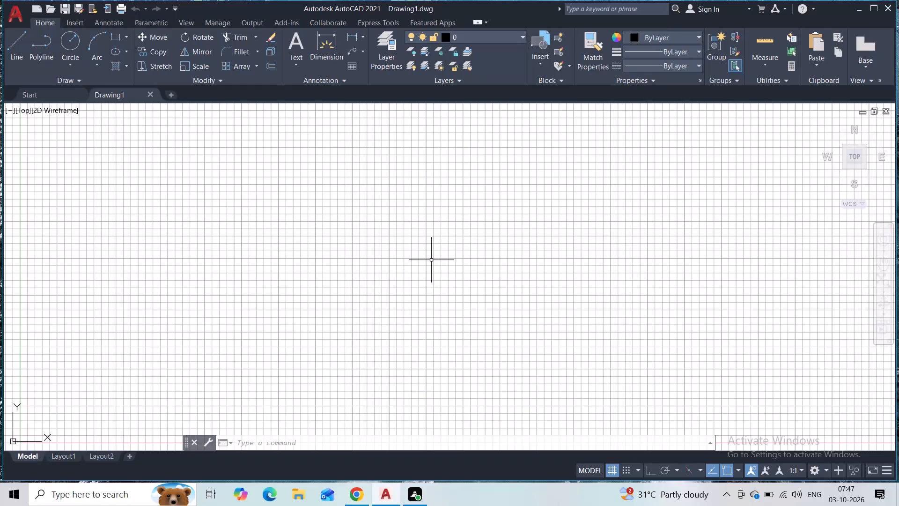
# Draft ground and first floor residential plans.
# Set the model space limits with lower left corner 0,0 and upper right corner 297,210.
pyautogui.write('li')
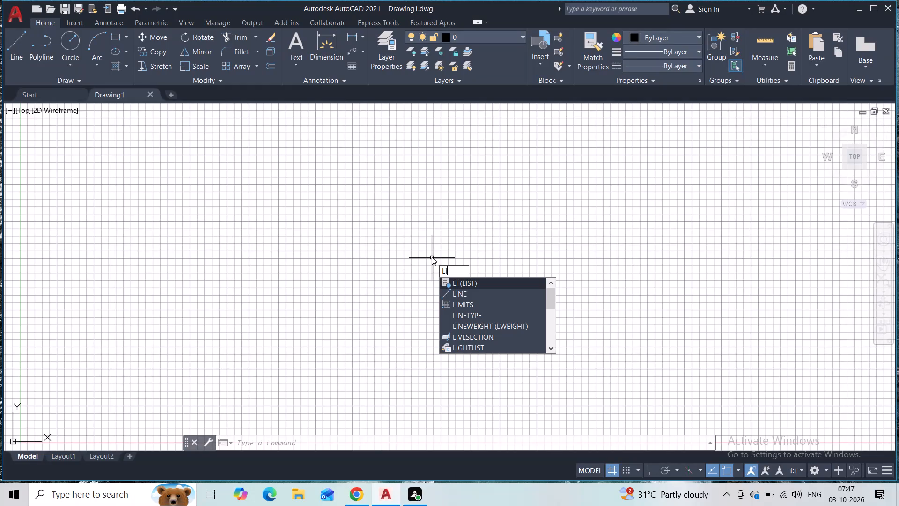
pyautogui.click(464, 301)
pyautogui.press('0')
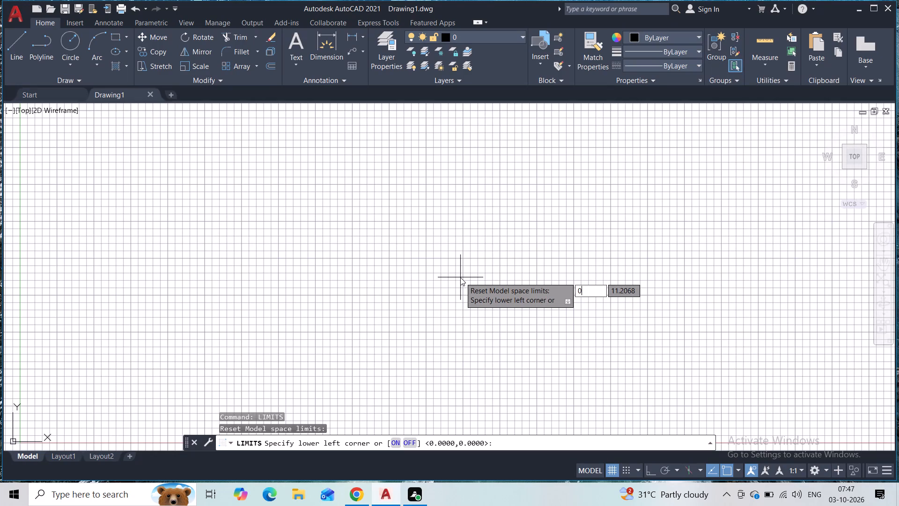
pyautogui.write(',0')
pyautogui.press('Return')
pyautogui.write('29')
pyautogui.write('7,210')
pyautogui.press('Return')
# Zoom All so the view fits the full drawing limits.
pyautogui.press('z')
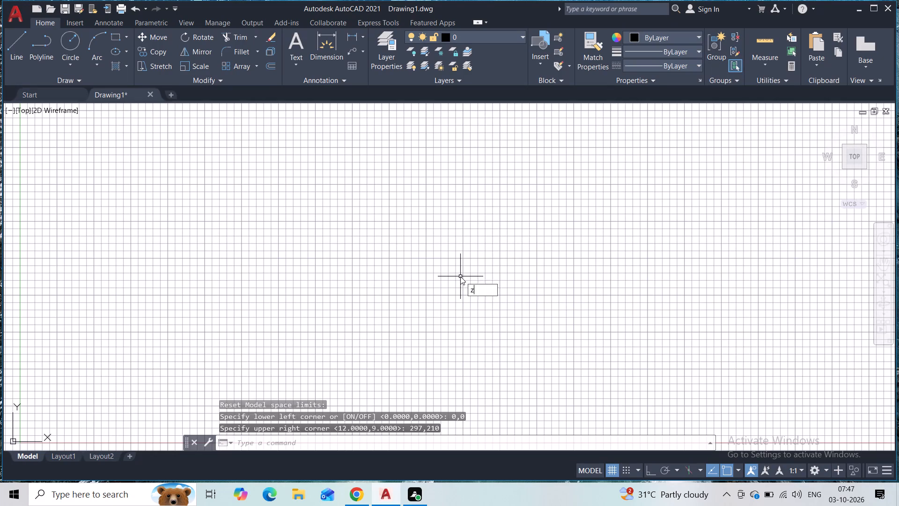
pyautogui.press('Return')
pyautogui.press('a')
pyautogui.press('Return')
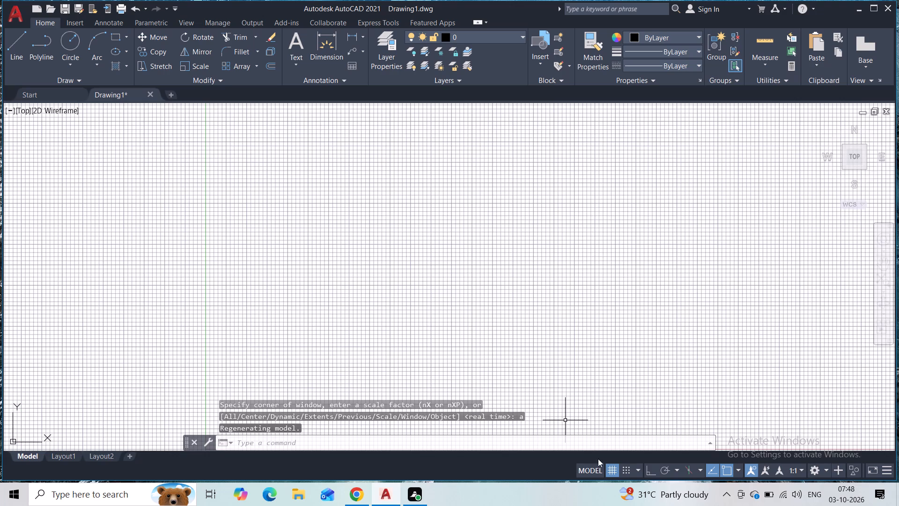
# Turn off the drawing grid display.
pyautogui.click(606, 469)
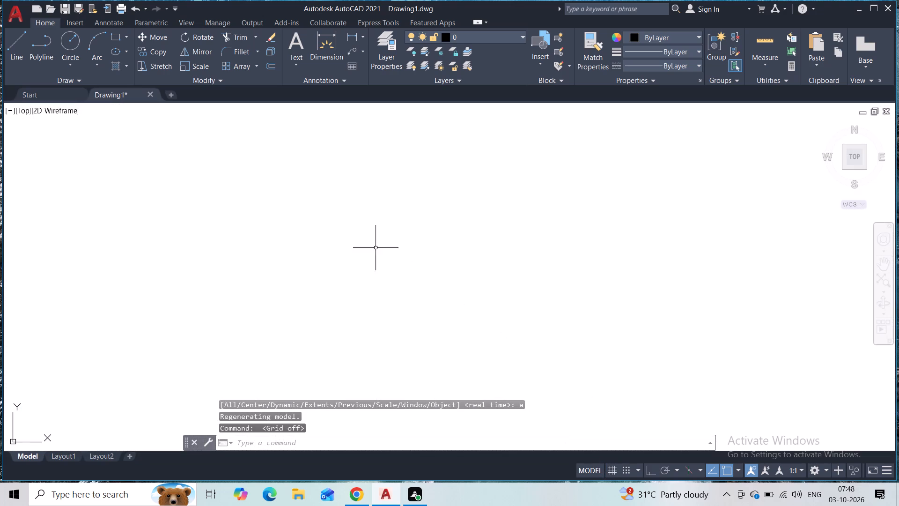
# Turn on command log file recording with LOGFILEON.
pyautogui.write('lo')
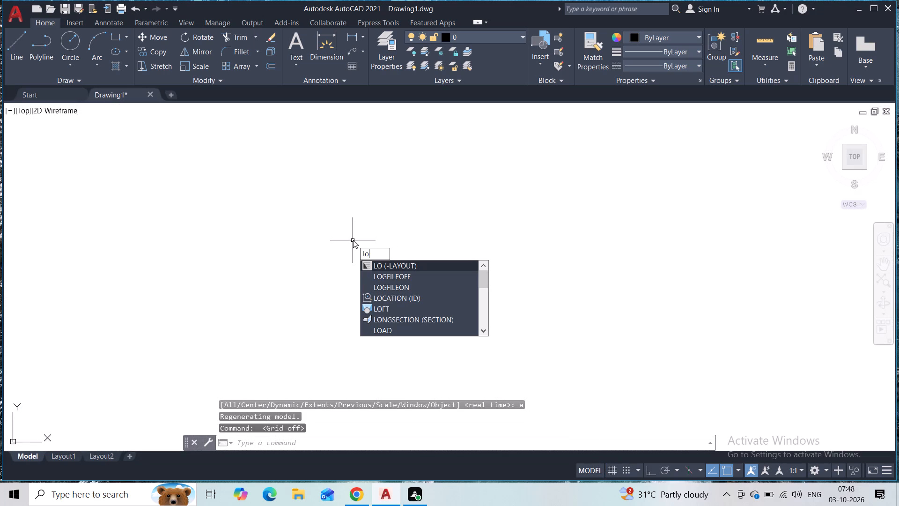
pyautogui.click(393, 288)
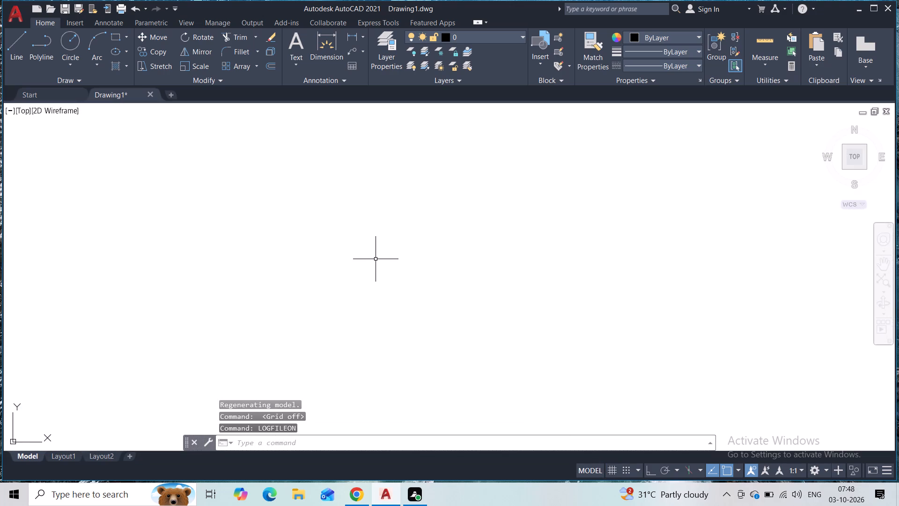
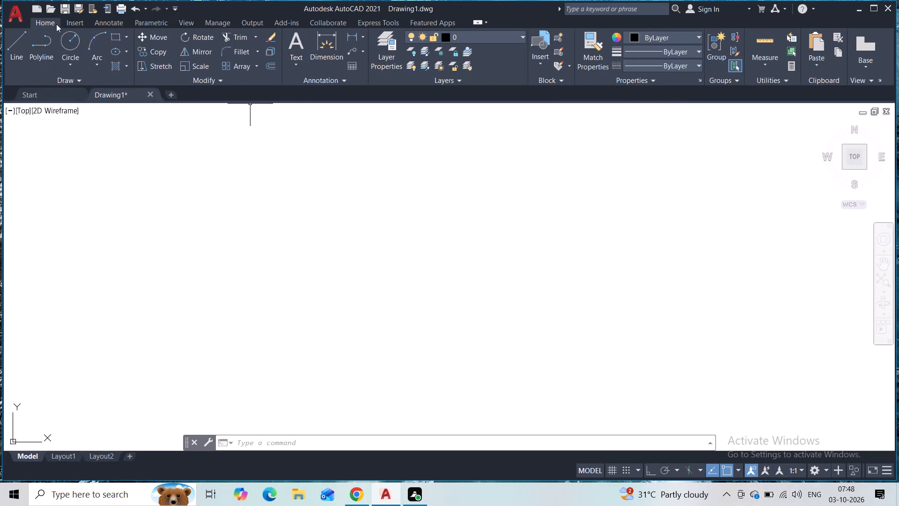
# Turn on Ortho mode and try to draw a horizontal line 74' long in the upper middle of the drawing area.
pyautogui.click(22, 44)
pyautogui.click(375, 191)
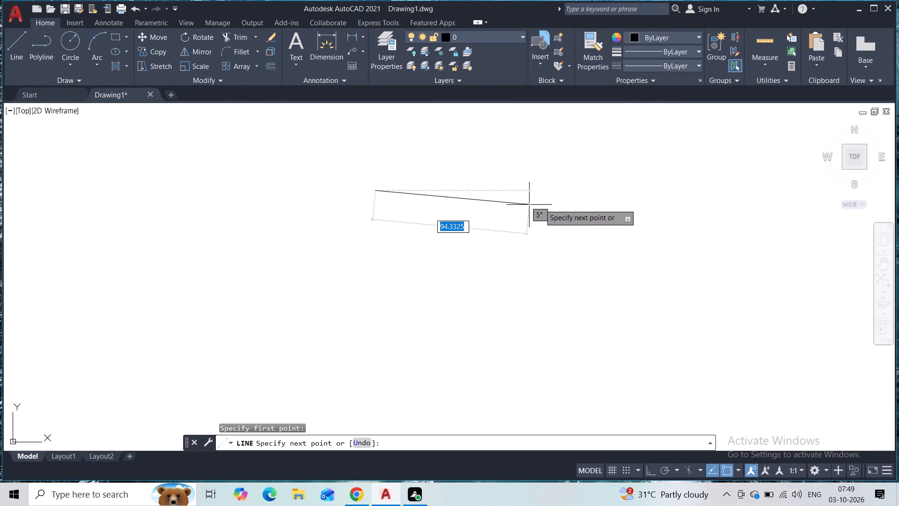
pyautogui.press('F8')
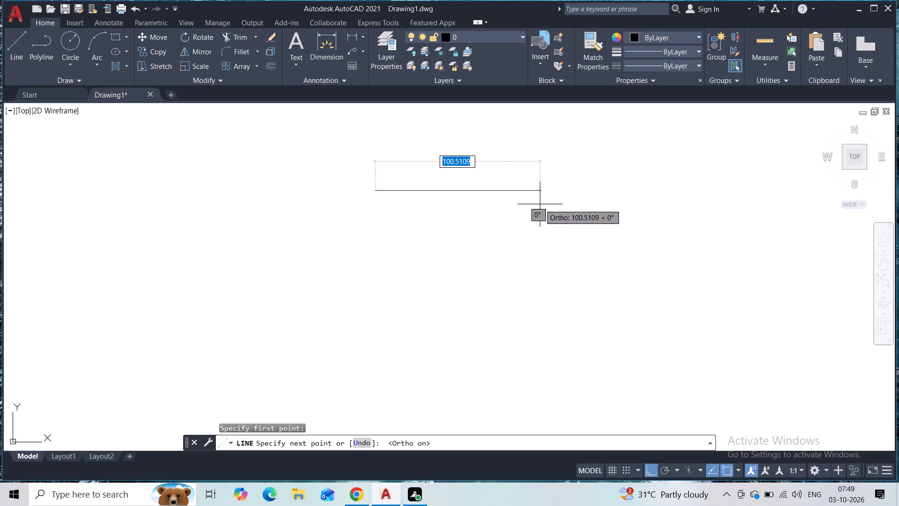
pyautogui.write("74'")
pyautogui.press('Return')
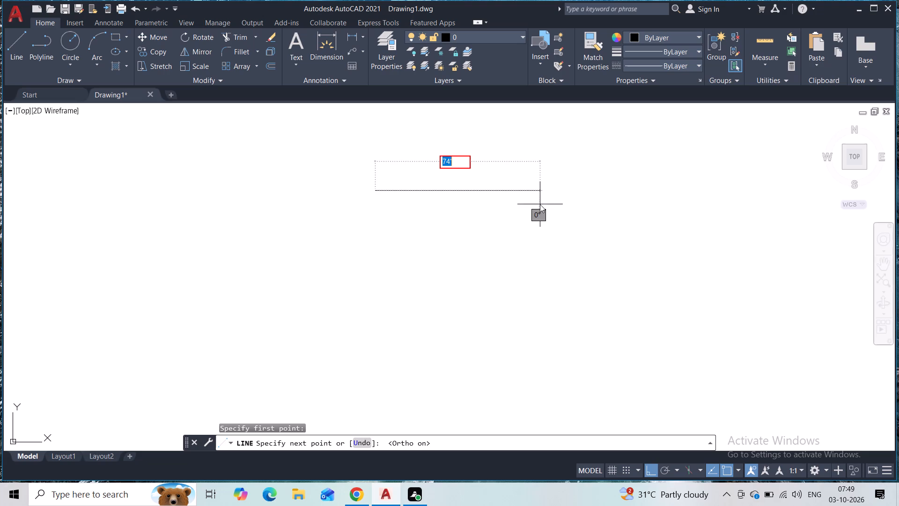
pyautogui.press('Return')
pyautogui.press('Escape')
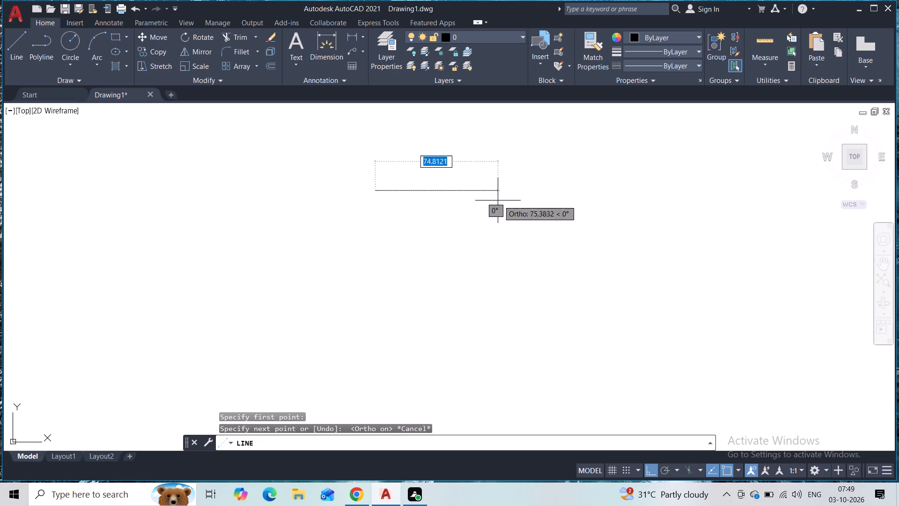
pyautogui.press('Escape')
# Set the drawing's length units to Architectural.
pyautogui.write('un')
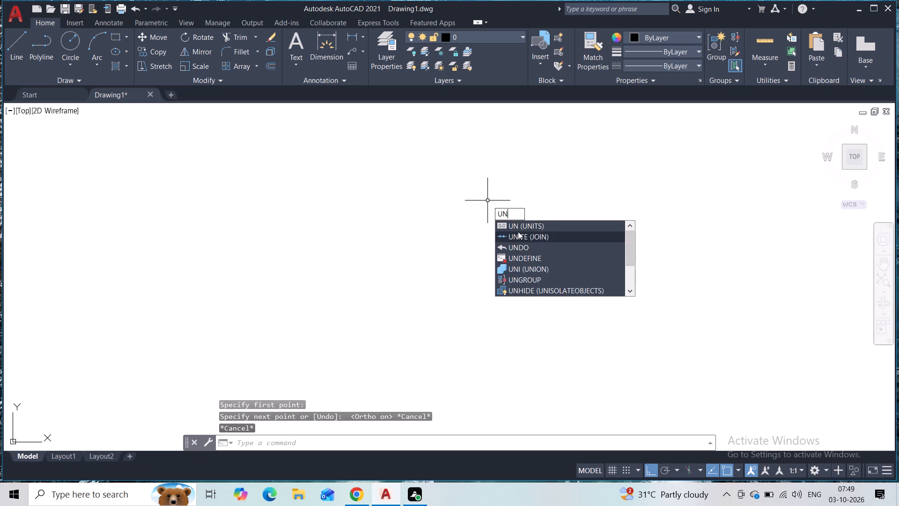
pyautogui.click(516, 226)
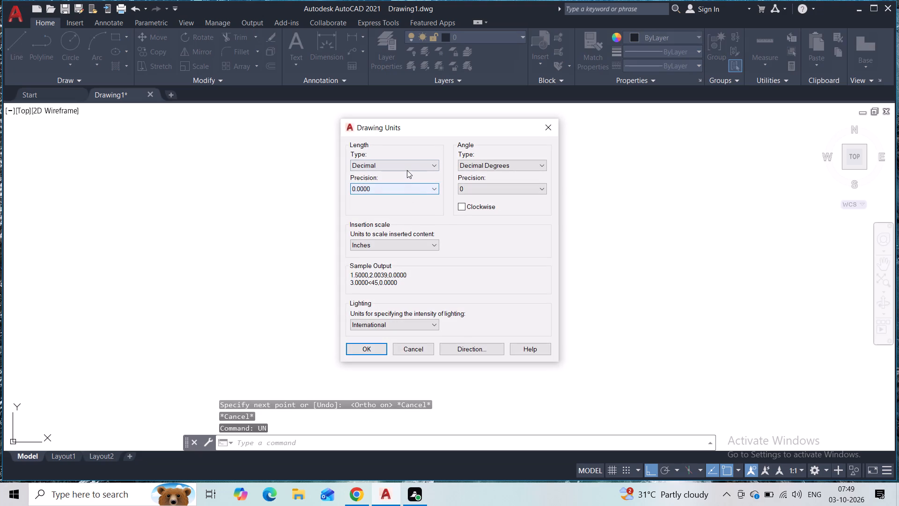
pyautogui.click(407, 170)
pyautogui.click(388, 178)
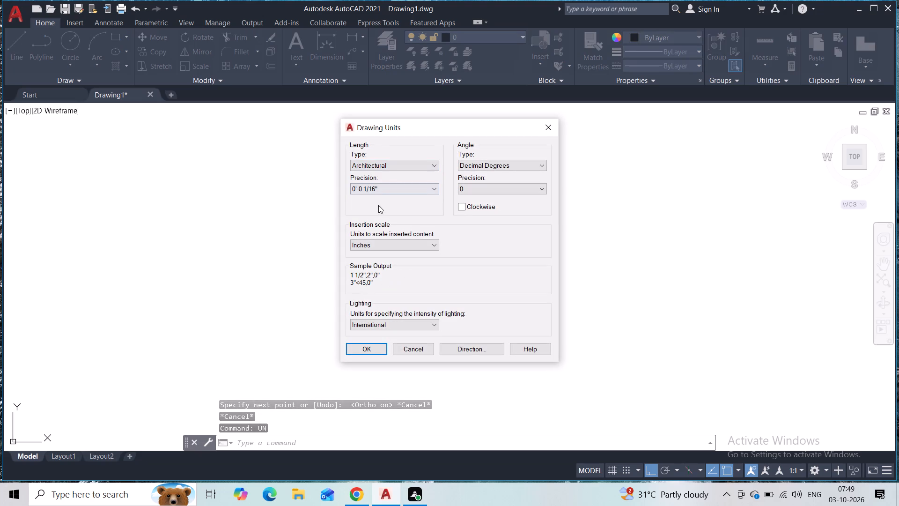
pyautogui.click(369, 349)
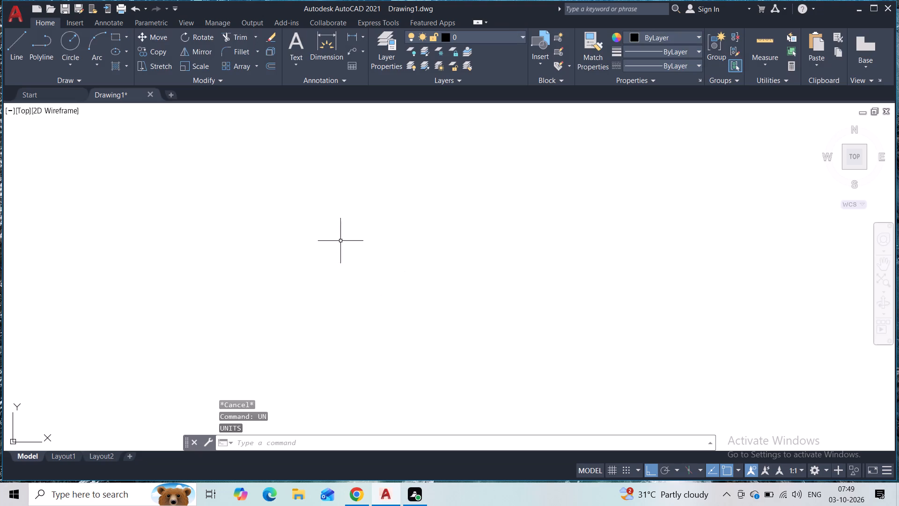
# Draw a horizontal line 74' long, running toward positive X from a point in the middle of the drawing area.
pyautogui.press('l')
pyautogui.press('Return')
pyautogui.click(373, 210)
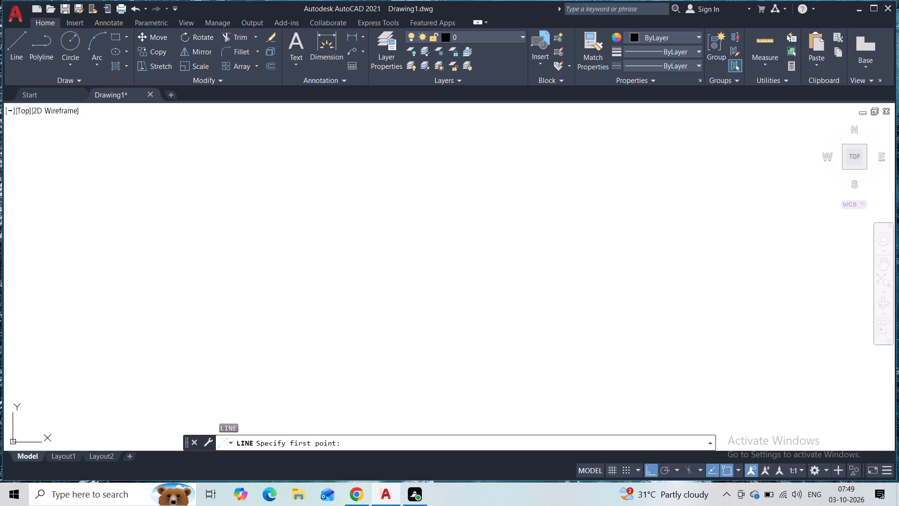
pyautogui.write('74')
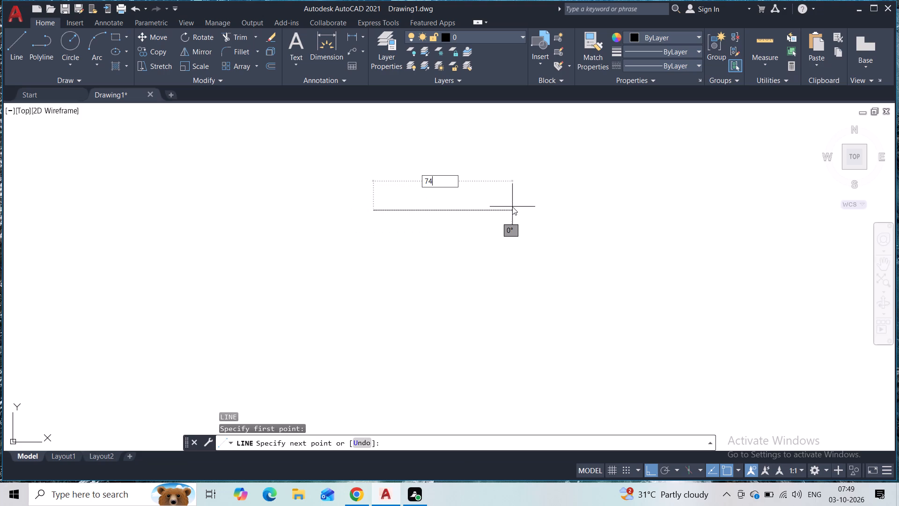
pyautogui.press("'")
pyautogui.press('Return')
pyautogui.scroll(-2, 495, 192)
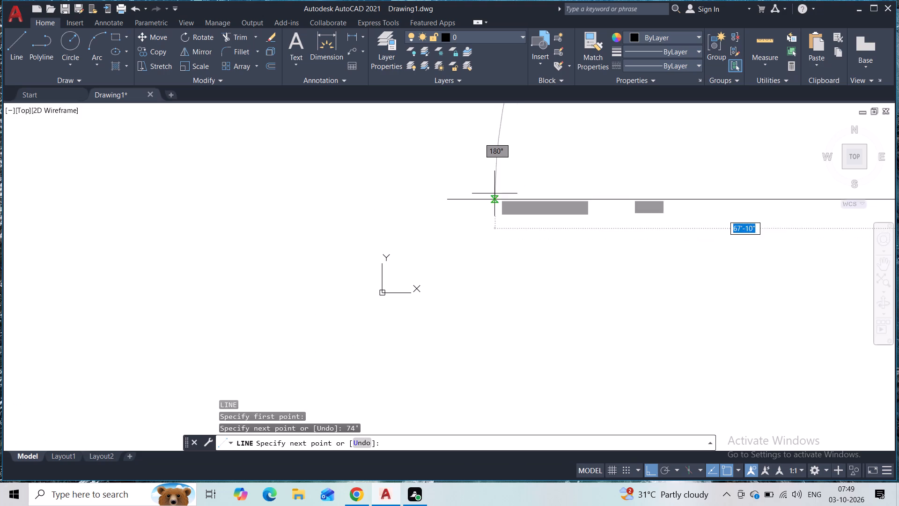
pyautogui.scroll(-2, 538, 256)
pyautogui.moveTo(538, 250); pyautogui.dragTo(287, 221, button='middle')
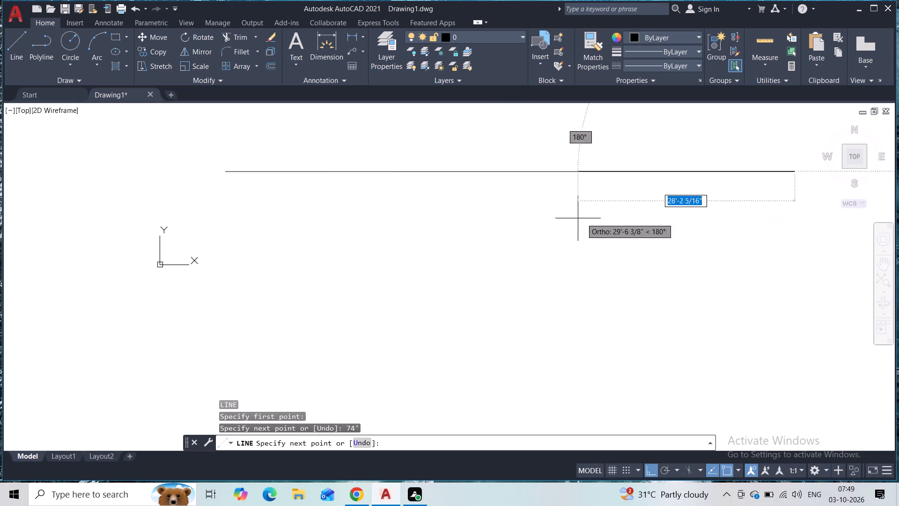
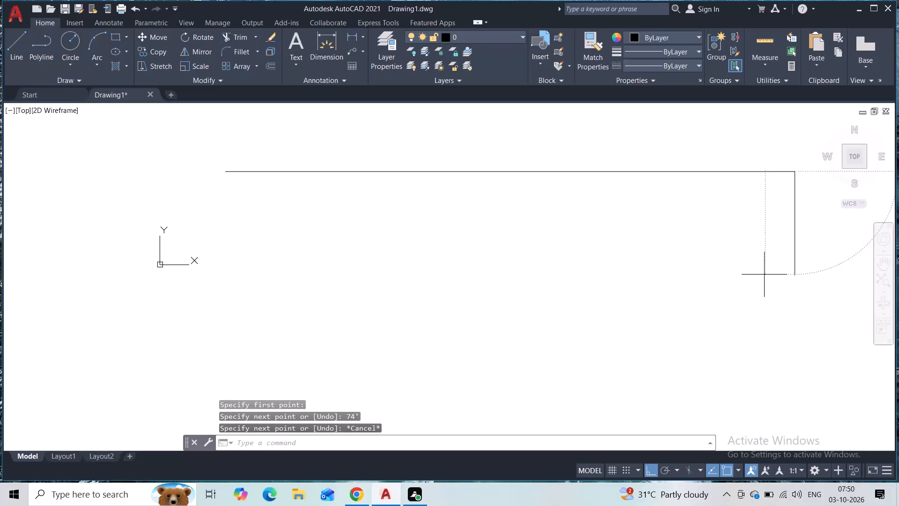
# Delete the 74' horizontal line from the drawing.
pyautogui.press('Escape')
pyautogui.click(658, 152)
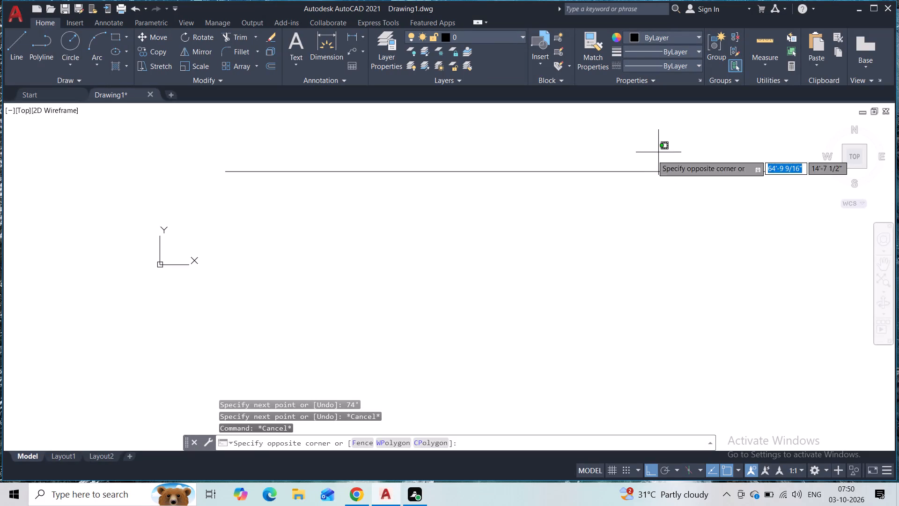
pyautogui.click(623, 212)
pyautogui.press('Delete')
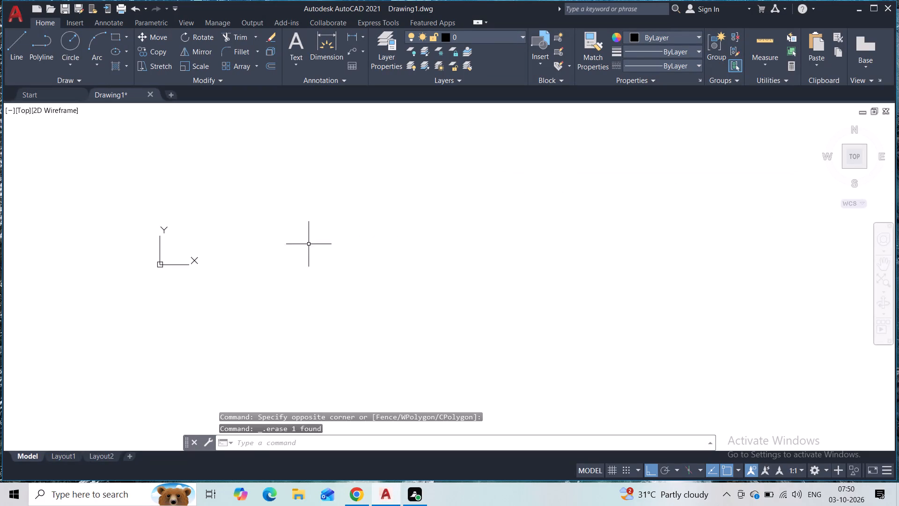
# Draw two connected lines: 24' horizontally toward positive X, then 45' straight down from its end.
pyautogui.click(9, 60)
pyautogui.click(373, 177)
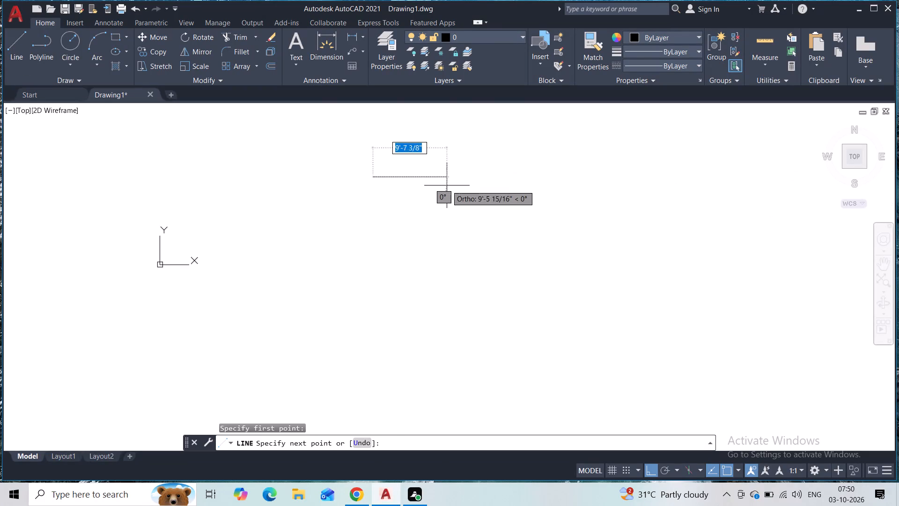
pyautogui.write("24'")
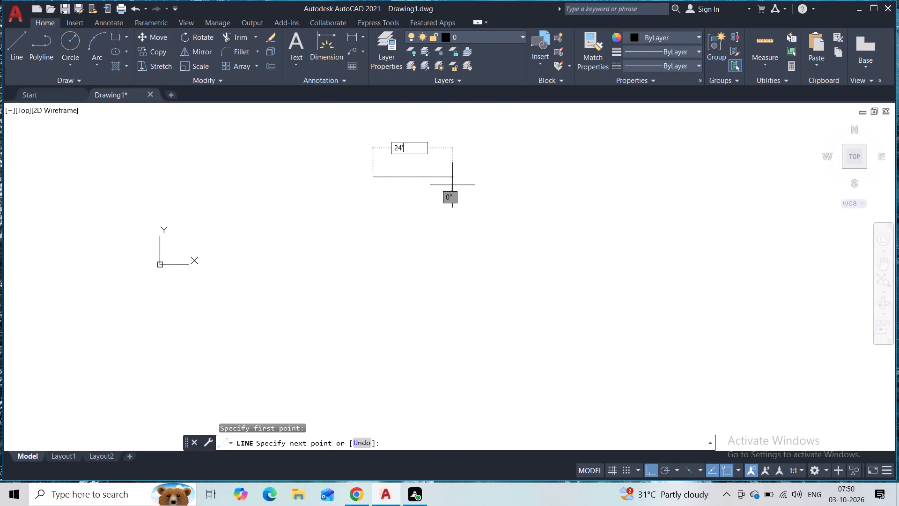
pyautogui.press('Return')
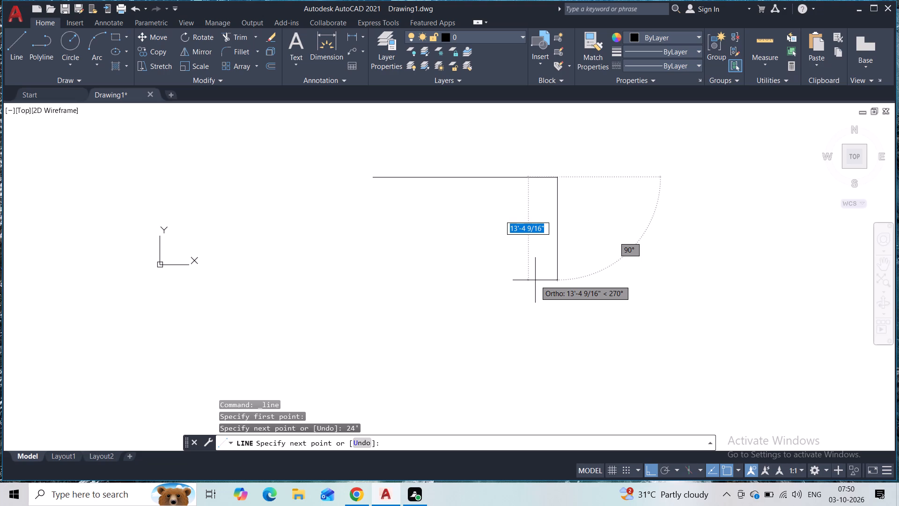
pyautogui.write('45')
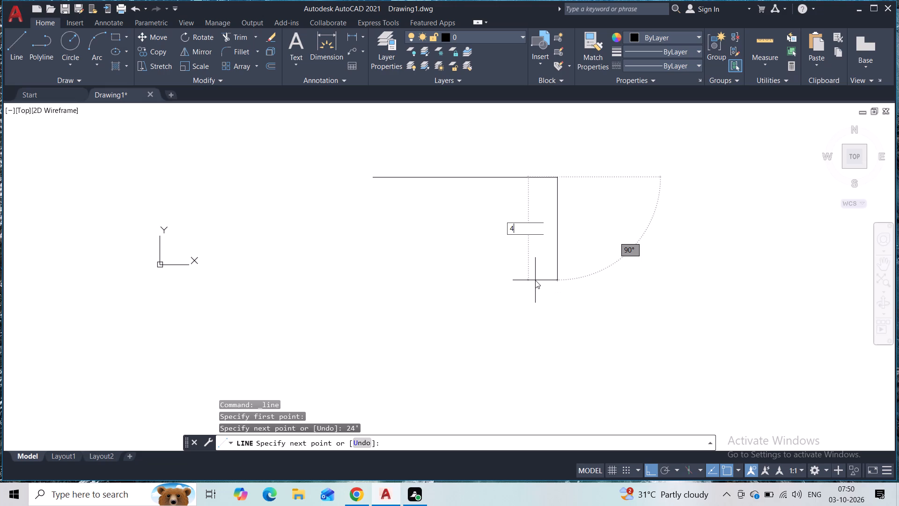
pyautogui.press("'")
pyautogui.press('Return')
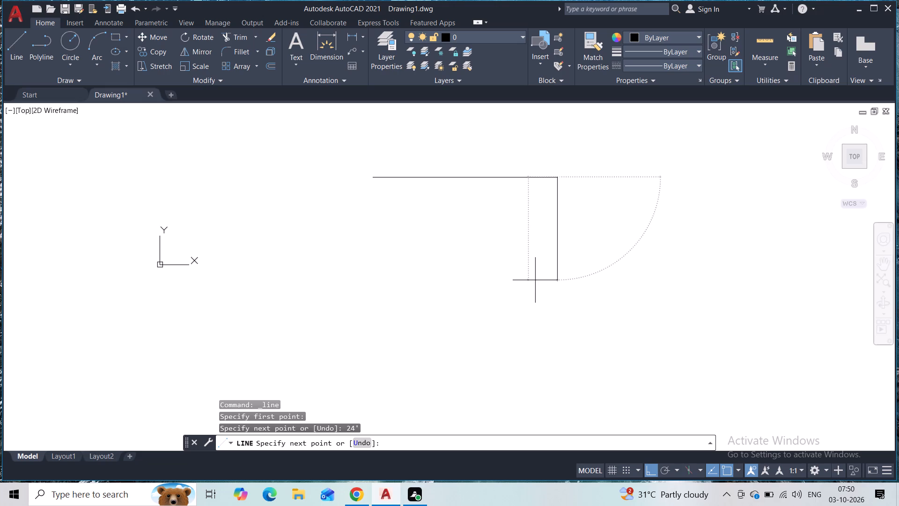
pyautogui.scroll(-3, 483, 290)
pyautogui.moveTo(482, 288); pyautogui.dragTo(481, 276, button='middle')
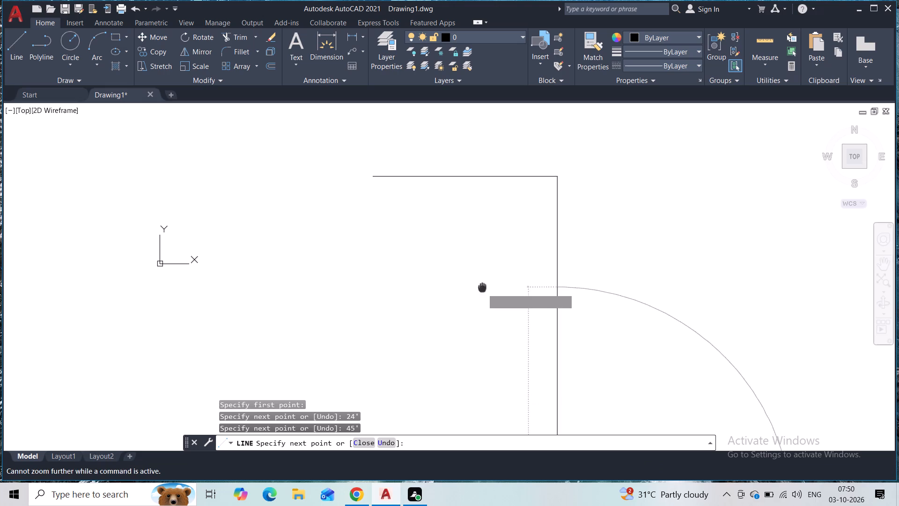
pyautogui.moveTo(481, 276); pyautogui.dragTo(477, 165, button='middle')
pyautogui.scroll(-4, 475, 264)
pyautogui.moveTo(487, 343); pyautogui.dragTo(494, 253, button='middle')
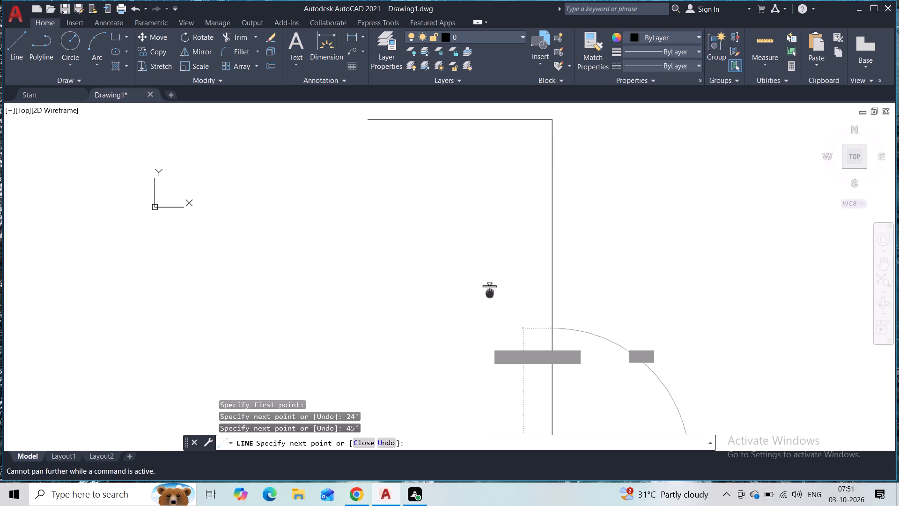
pyautogui.moveTo(494, 253); pyautogui.dragTo(508, 185, button='middle')
pyautogui.scroll(-4, 496, 266)
pyautogui.scroll(-12, 494, 327)
pyautogui.scroll(5, 486, 298)
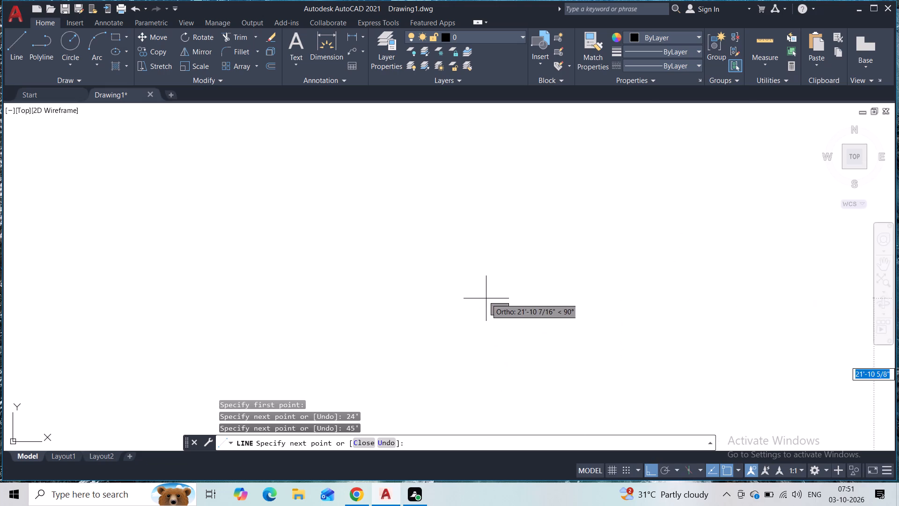
pyautogui.scroll(5, 486, 298)
pyautogui.scroll(-20, 486, 298)
pyautogui.scroll(-18, 486, 298)
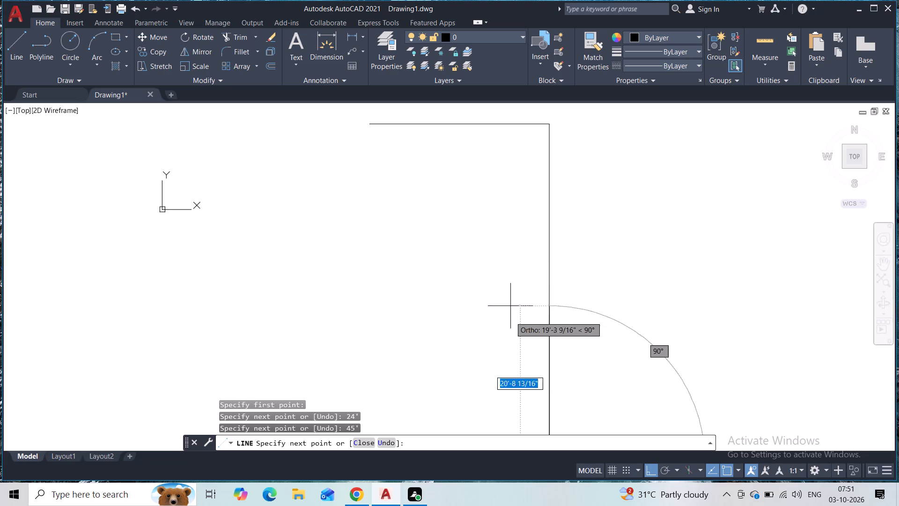
pyautogui.scroll(-7, 516, 303)
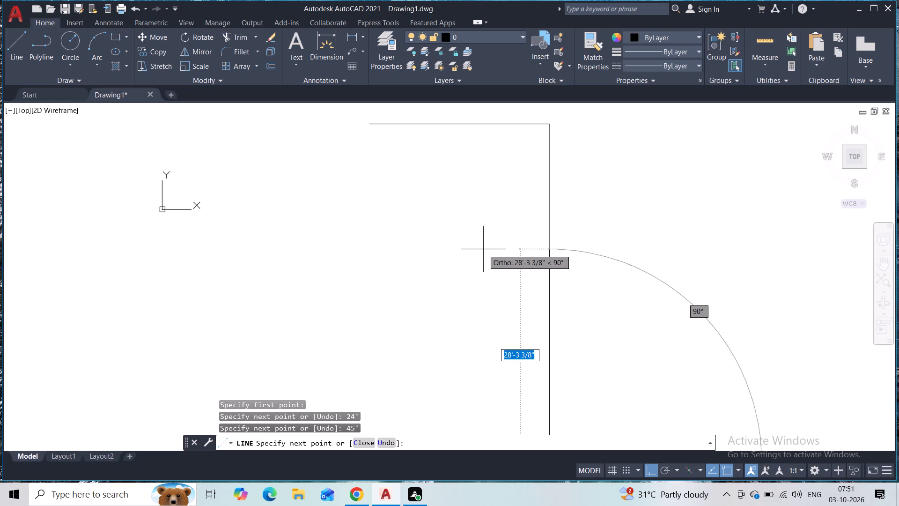
pyautogui.press('Escape')
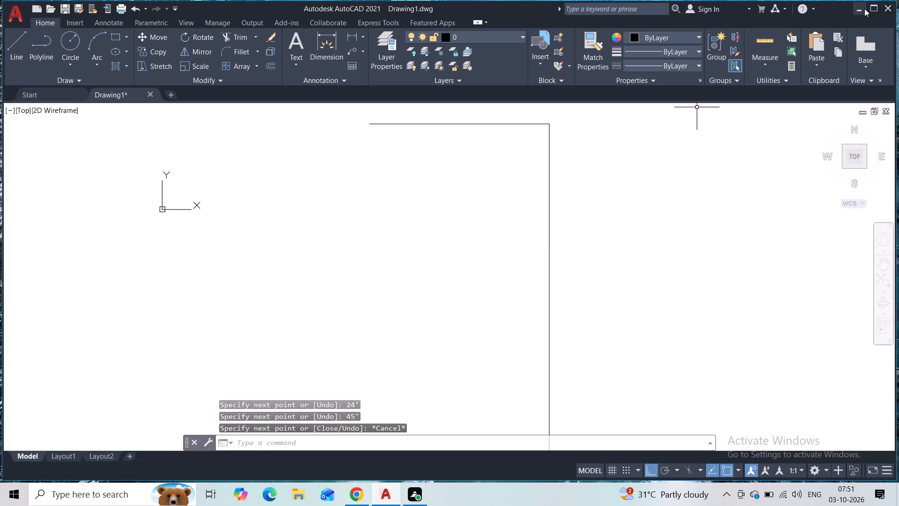
# Maximize the application window.
pyautogui.click(869, 7)
# Complete the rectangle with a 24' line toward negative X from the vertical line's lower end, then a line up to the top line's open endpoint.
pyautogui.scroll(-3, 535, 273)
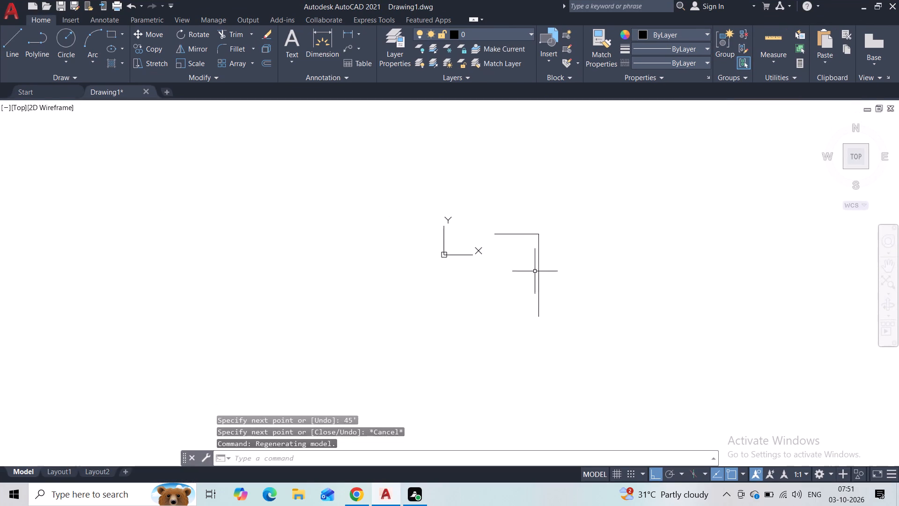
pyautogui.scroll(3, 531, 278)
pyautogui.scroll(-2, 530, 278)
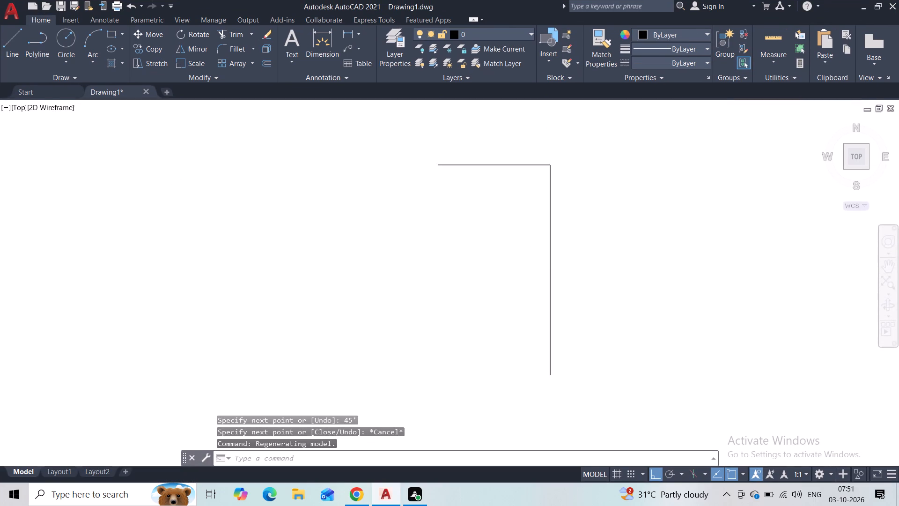
pyautogui.press('space')
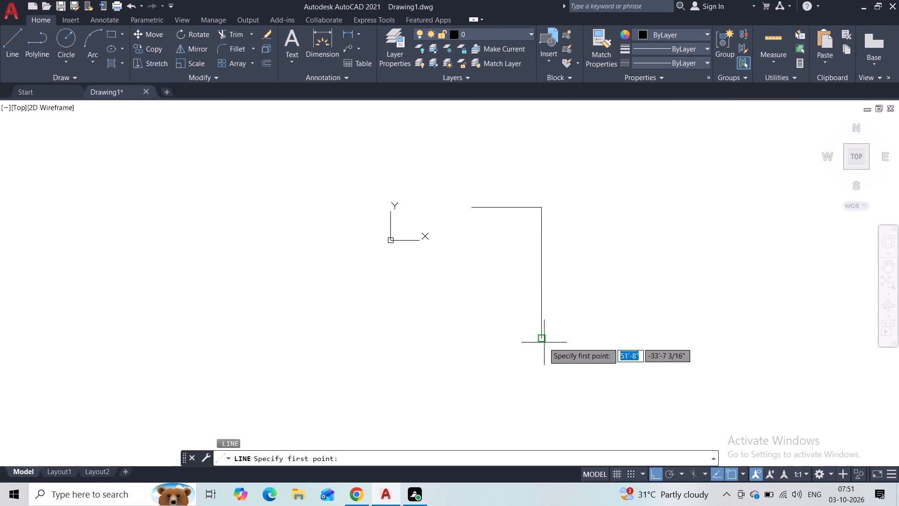
pyautogui.click(539, 338)
pyautogui.write("24'")
pyautogui.press('Return')
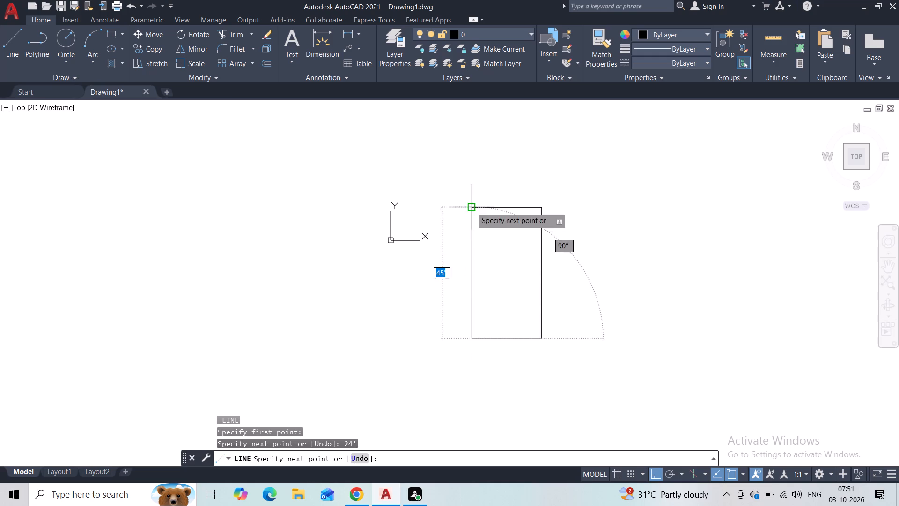
pyautogui.click(471, 206)
pyautogui.press('Escape')
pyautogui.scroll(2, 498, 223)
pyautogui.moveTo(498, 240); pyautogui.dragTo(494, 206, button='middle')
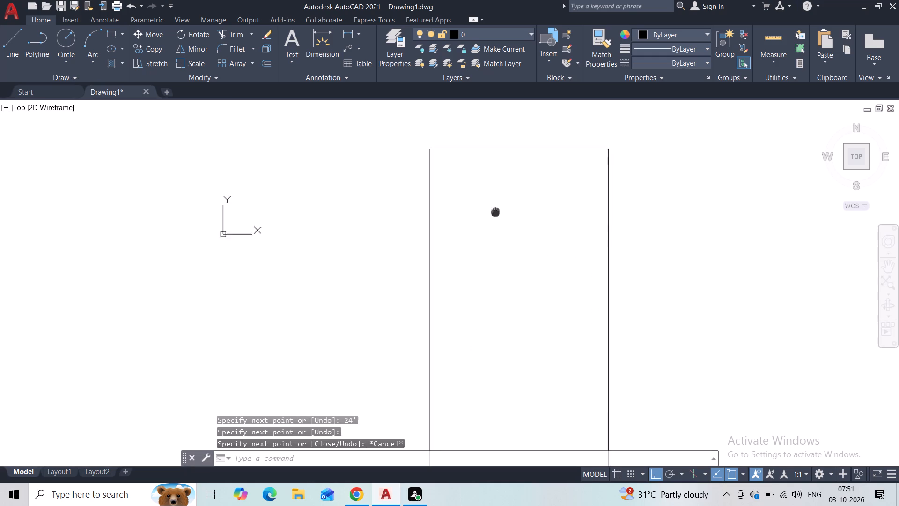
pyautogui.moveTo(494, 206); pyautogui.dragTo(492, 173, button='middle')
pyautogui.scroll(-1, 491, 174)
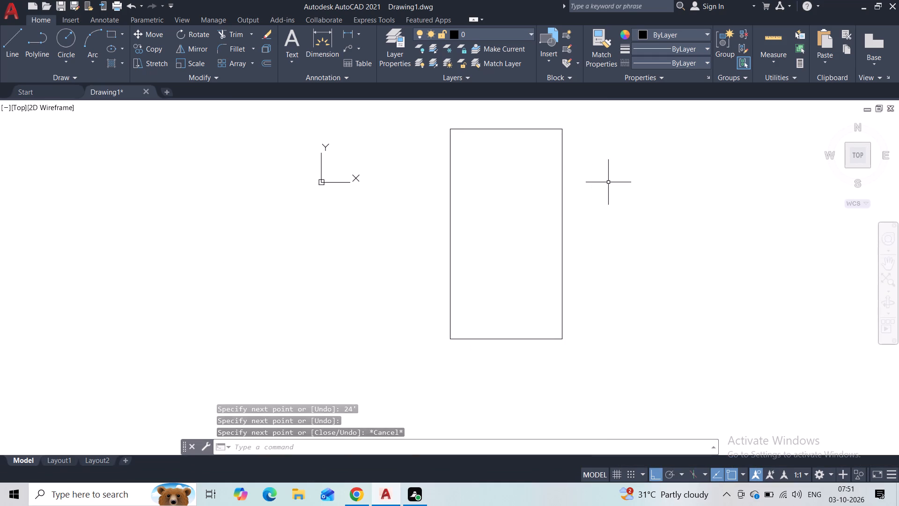
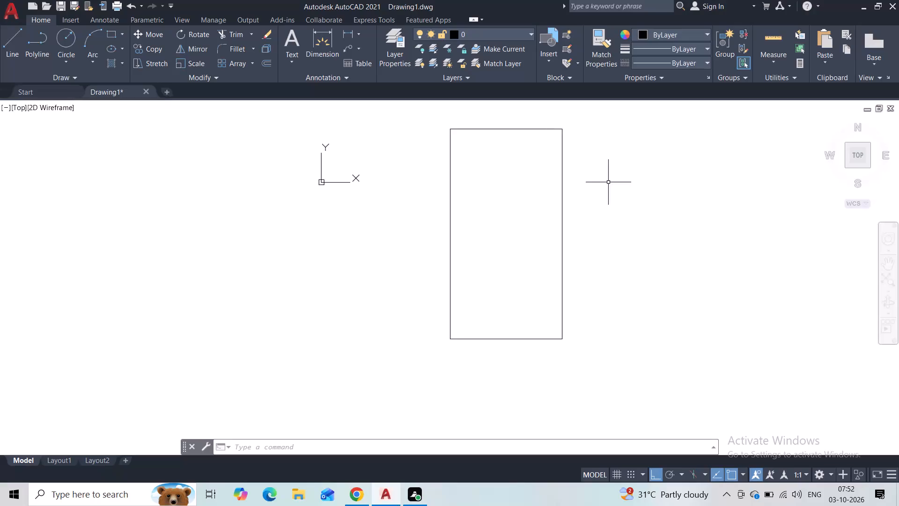
# Offset the rectangle's top line and right-hand line 6" toward the inside.
pyautogui.moveTo(517, 152); pyautogui.dragTo(501, 229, button='middle')
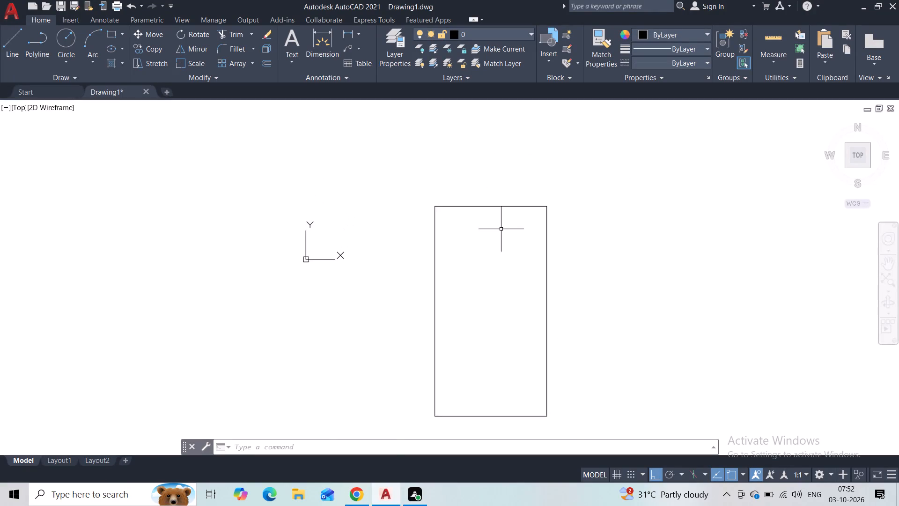
pyautogui.scroll(2, 498, 227)
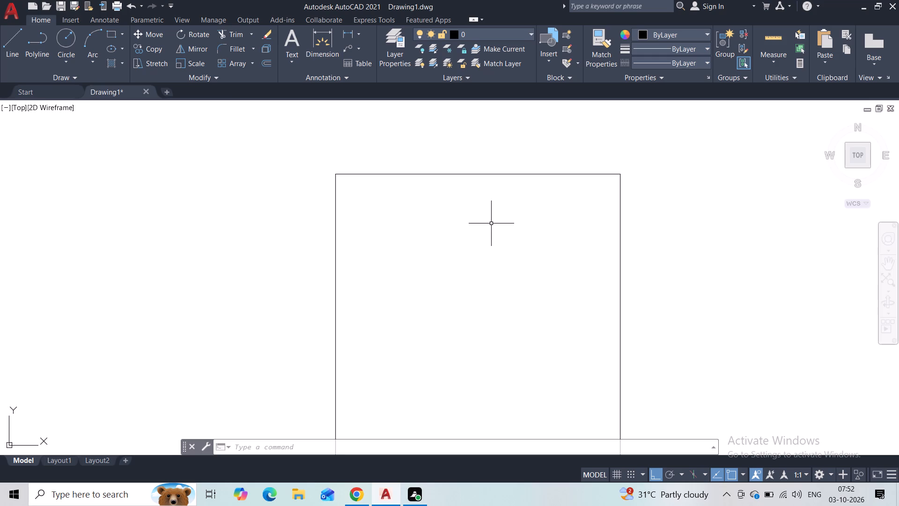
pyautogui.click(634, 139)
pyautogui.click(170, 357)
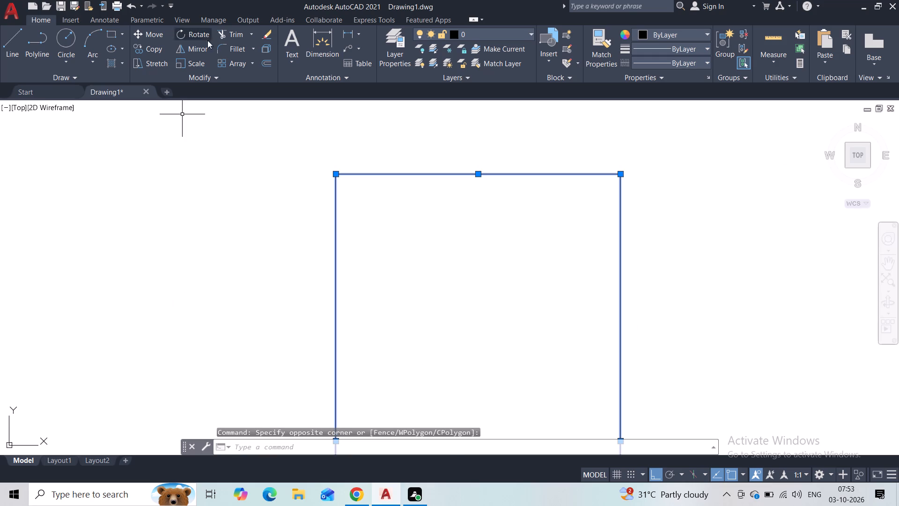
pyautogui.click(270, 61)
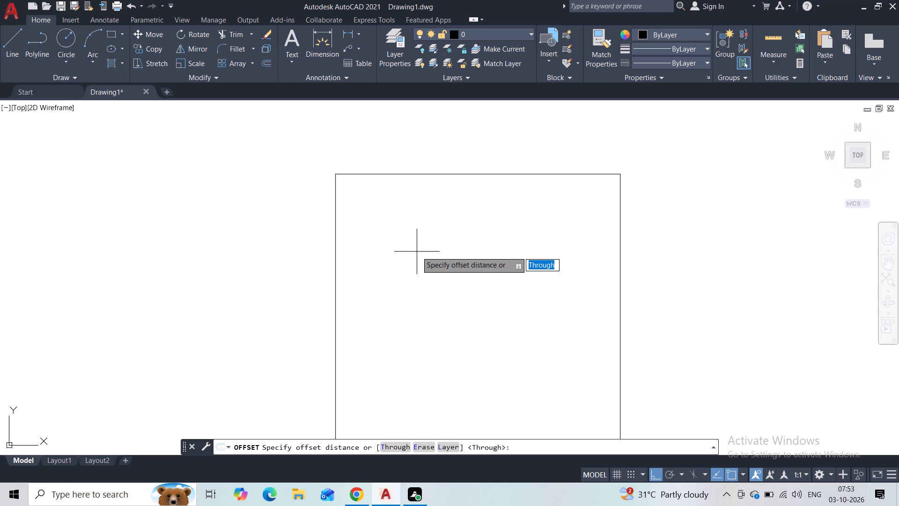
pyautogui.press('6')
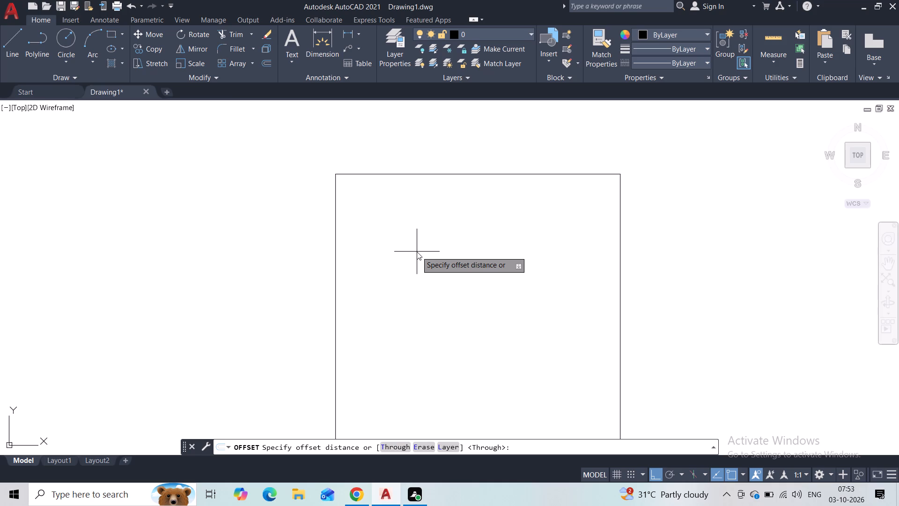
pyautogui.press('BackSpace')
pyautogui.press('9')
pyautogui.hotkey('shift', '"')
pyautogui.press('BackSpace')
pyautogui.press('BackSpace')
pyautogui.write('6"')
pyautogui.press('Return')
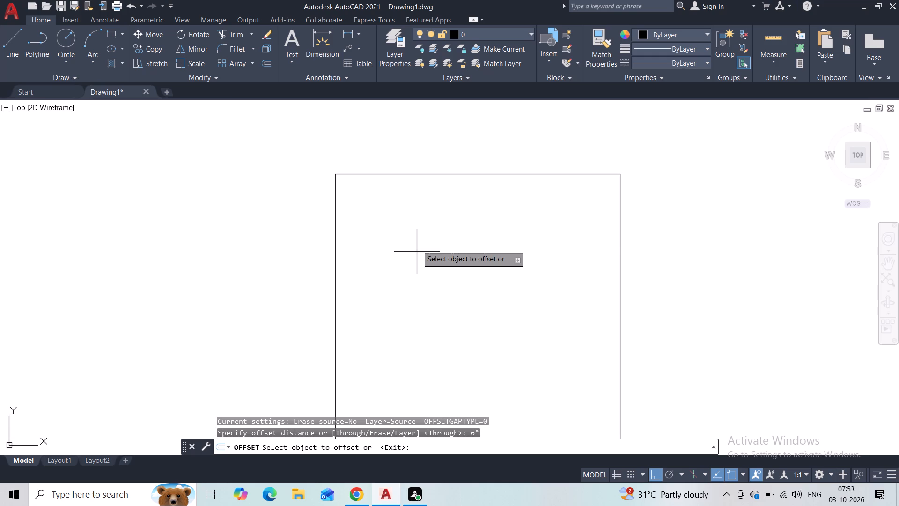
pyautogui.click(448, 173)
pyautogui.click(442, 231)
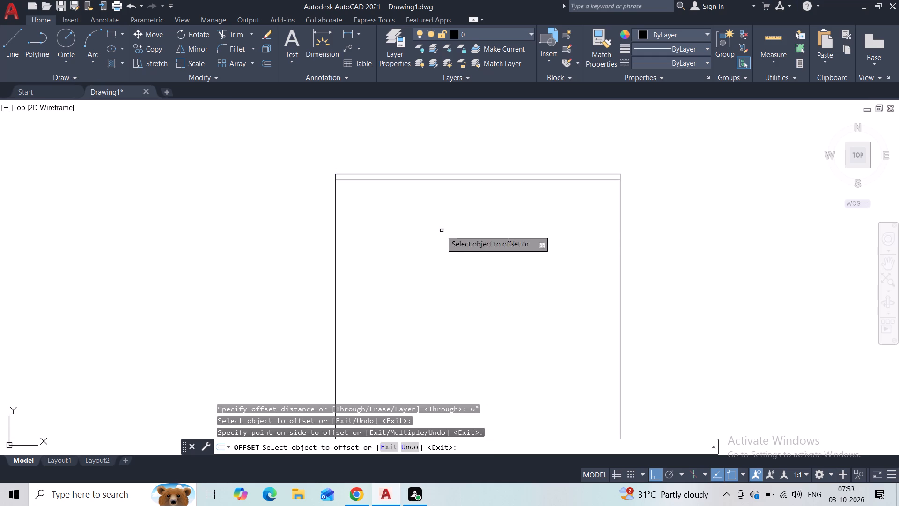
pyautogui.click(620, 220)
pyautogui.click(558, 244)
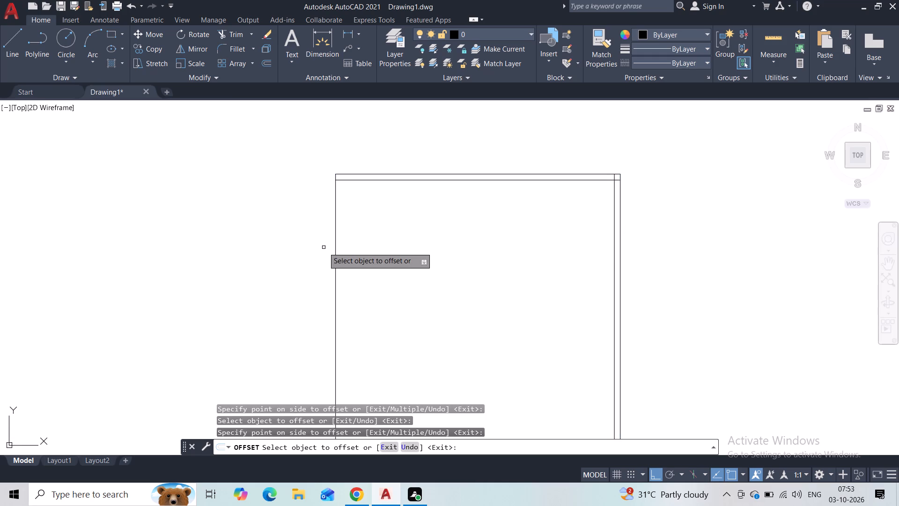
# Offset the rectangle's left-hand line and bottom line 6" inward to complete the inner wall outline.
pyautogui.click(339, 250)
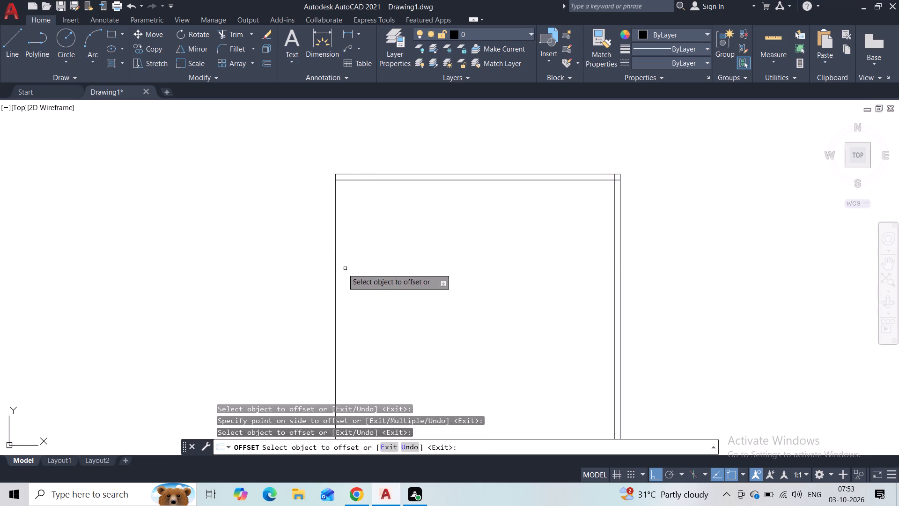
pyautogui.click(336, 268)
pyautogui.click(365, 259)
pyautogui.scroll(-2, 390, 280)
pyautogui.moveTo(404, 324); pyautogui.dragTo(389, 176, button='middle')
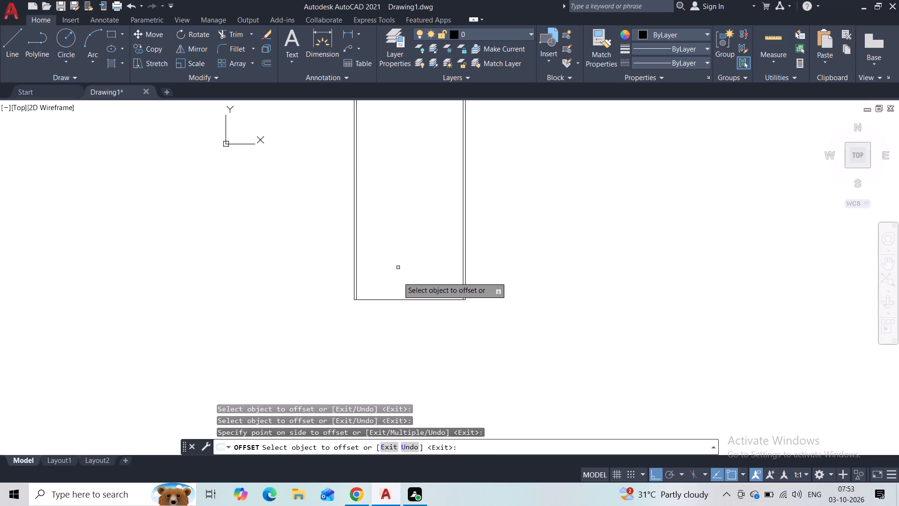
pyautogui.scroll(2, 394, 298)
pyautogui.click(392, 301)
pyautogui.click(391, 254)
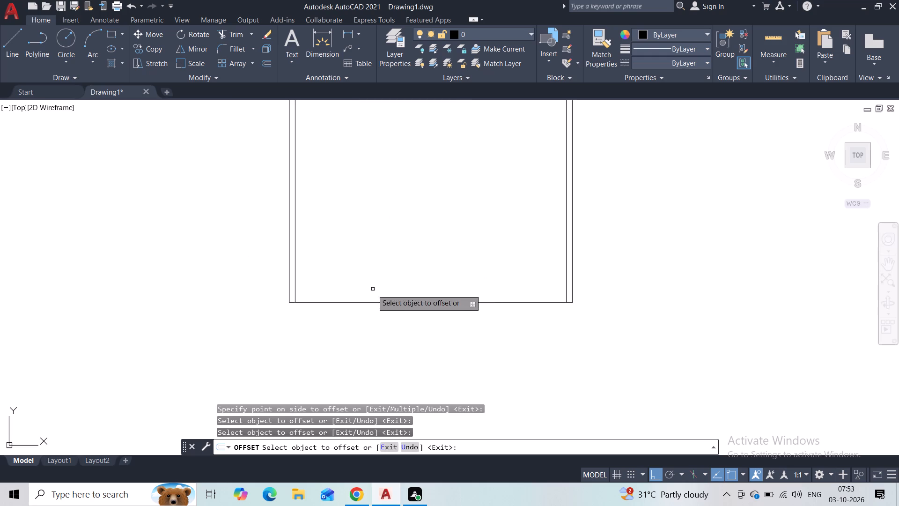
pyautogui.click(372, 304)
pyautogui.click(379, 271)
pyautogui.press('Escape')
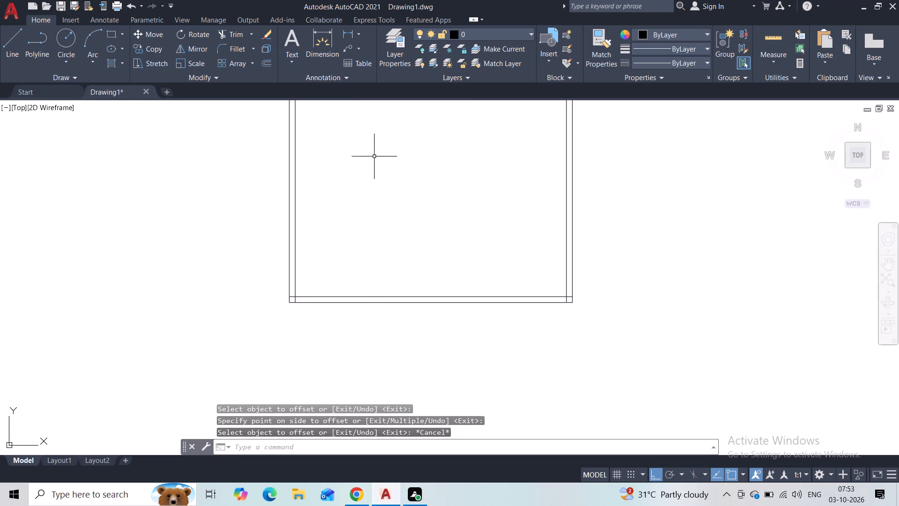
# Trim the overlapping inner wall line ends at the plan's top-left and top-right corners.
pyautogui.moveTo(374, 156); pyautogui.dragTo(365, 413, button='middle')
pyautogui.scroll(-2, 340, 239)
pyautogui.moveTo(343, 193); pyautogui.dragTo(353, 268, button='middle')
pyautogui.scroll(1, 326, 198)
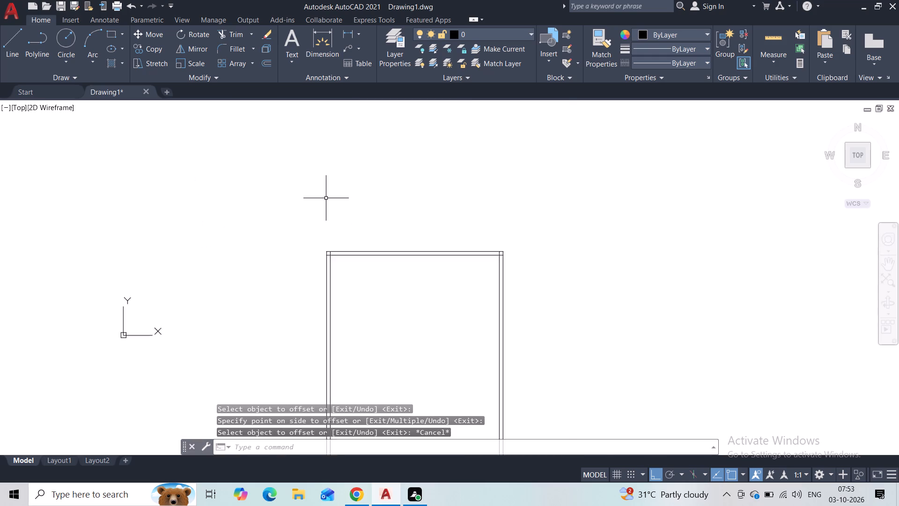
pyautogui.scroll(3, 326, 198)
pyautogui.moveTo(318, 299); pyautogui.dragTo(291, 170, button='middle')
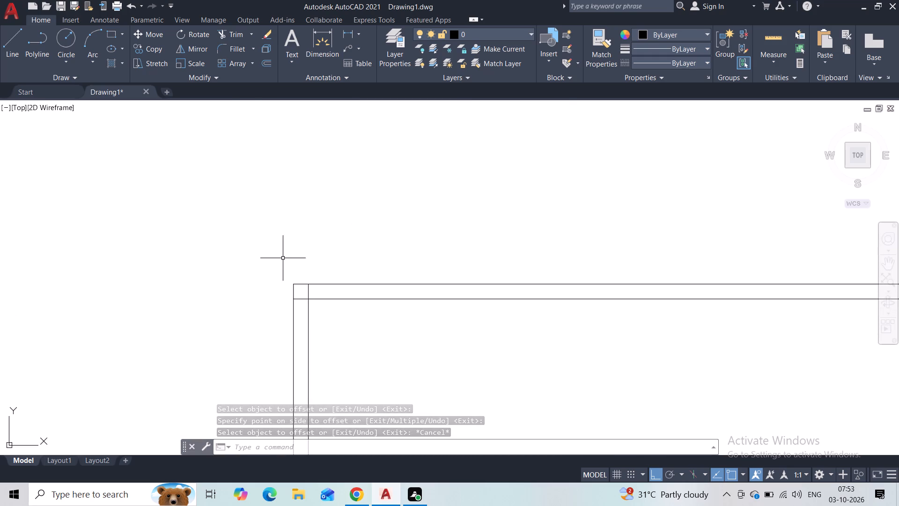
pyautogui.click(231, 38)
pyautogui.scroll(2, 305, 312)
pyautogui.moveTo(315, 259); pyautogui.dragTo(293, 272)
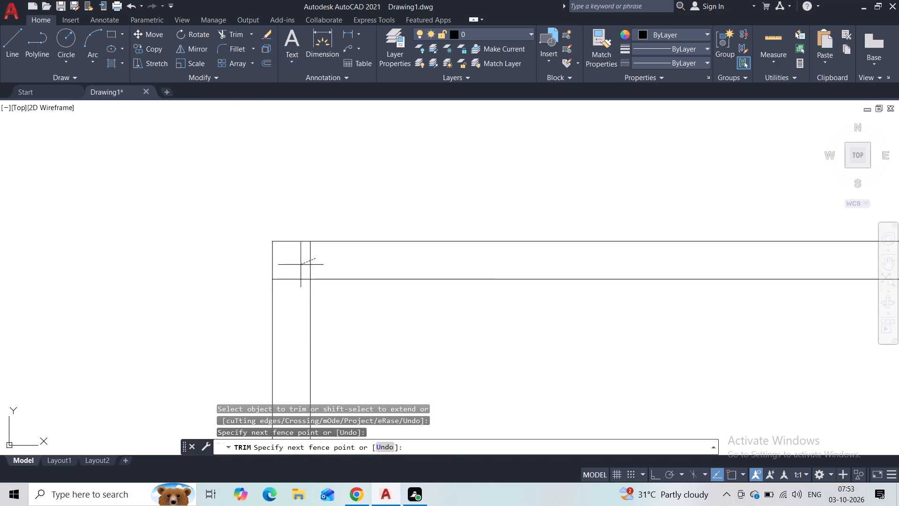
pyautogui.moveTo(293, 272); pyautogui.dragTo(300, 292)
pyautogui.scroll(-2, 417, 332)
pyautogui.scroll(-1, 528, 378)
pyautogui.moveTo(528, 378); pyautogui.dragTo(174, 254, button='middle')
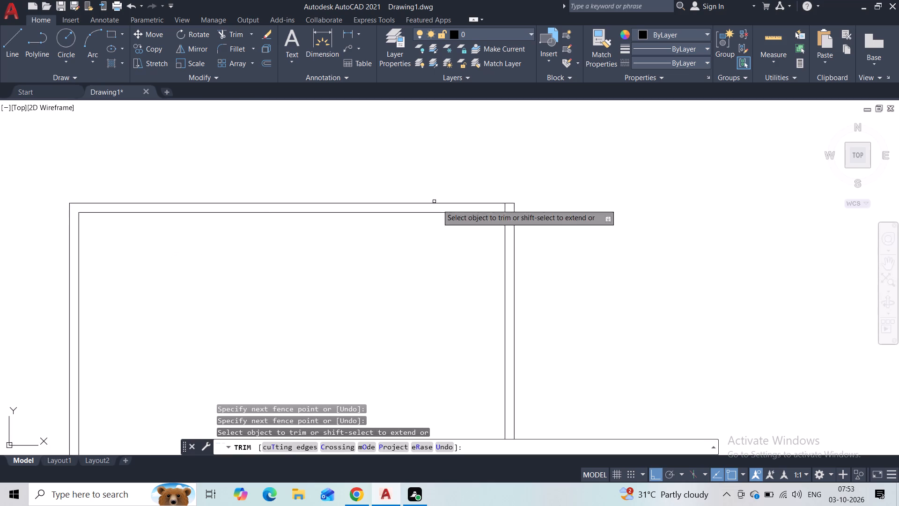
pyautogui.scroll(3, 528, 208)
pyautogui.moveTo(421, 205); pyautogui.dragTo(456, 246)
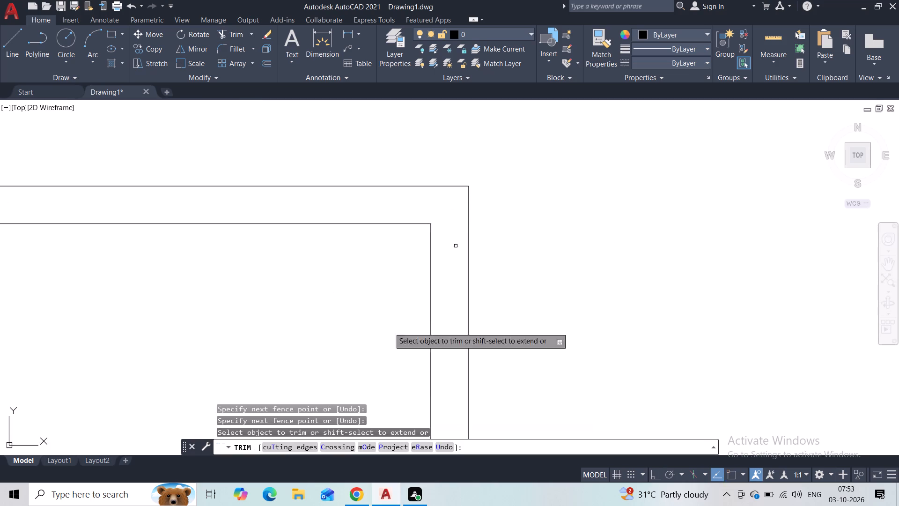
# Trim the overlapping inner wall line ends at the plan's bottom-right and bottom-left corners.
pyautogui.scroll(-5, 380, 344)
pyautogui.moveTo(350, 375); pyautogui.dragTo(387, 156, button='middle')
pyautogui.moveTo(380, 360); pyautogui.dragTo(385, 265, button='middle')
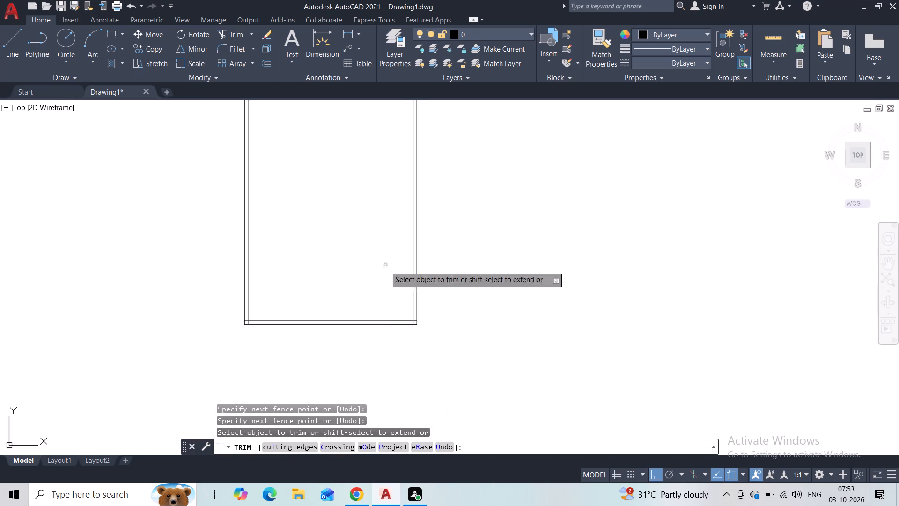
pyautogui.scroll(4, 393, 341)
pyautogui.moveTo(516, 210); pyautogui.dragTo(502, 220)
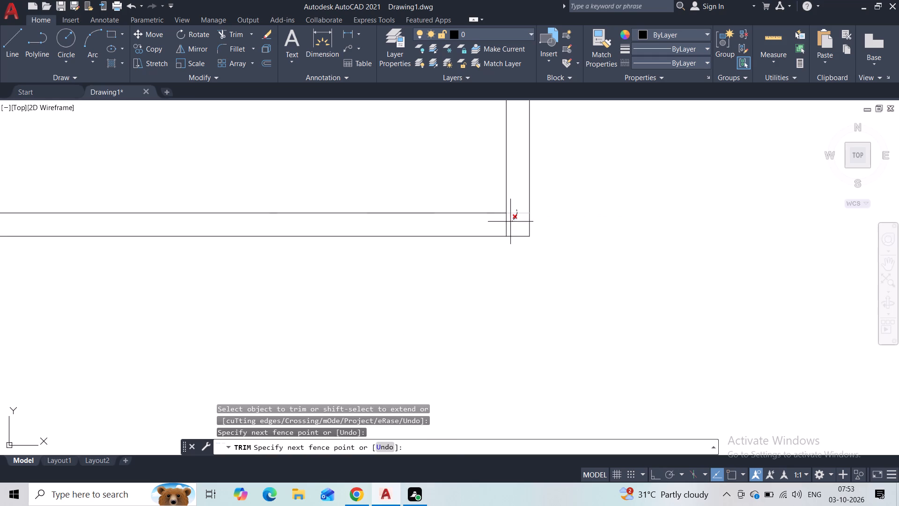
pyautogui.moveTo(502, 220); pyautogui.dragTo(496, 219)
pyautogui.scroll(-1, 317, 190)
pyautogui.moveTo(293, 179); pyautogui.dragTo(477, 201, button='middle')
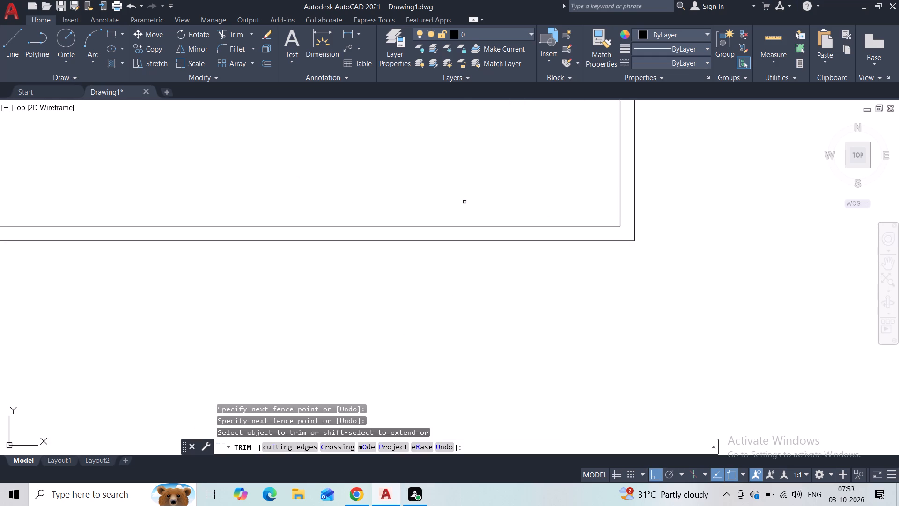
pyautogui.scroll(-1, 250, 186)
pyautogui.moveTo(251, 190); pyautogui.dragTo(456, 239, button='middle')
pyautogui.scroll(3, 279, 266)
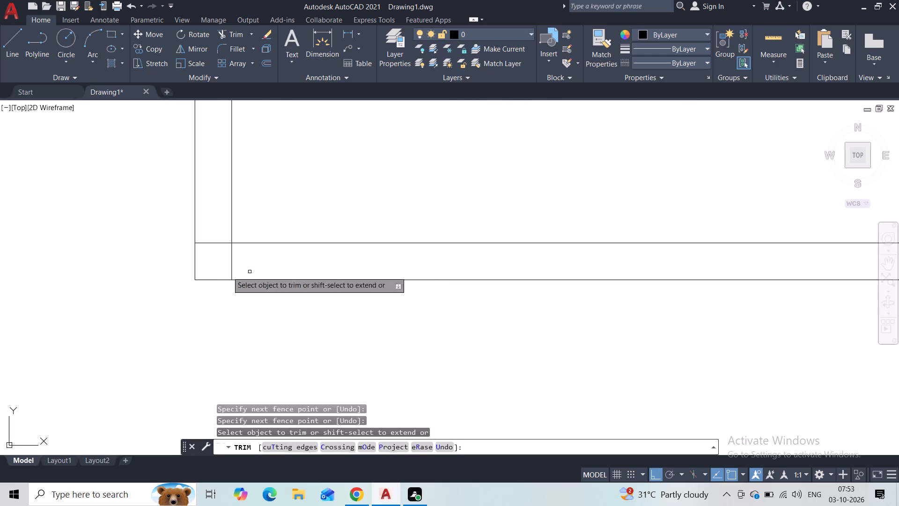
pyautogui.moveTo(214, 234); pyautogui.dragTo(251, 267)
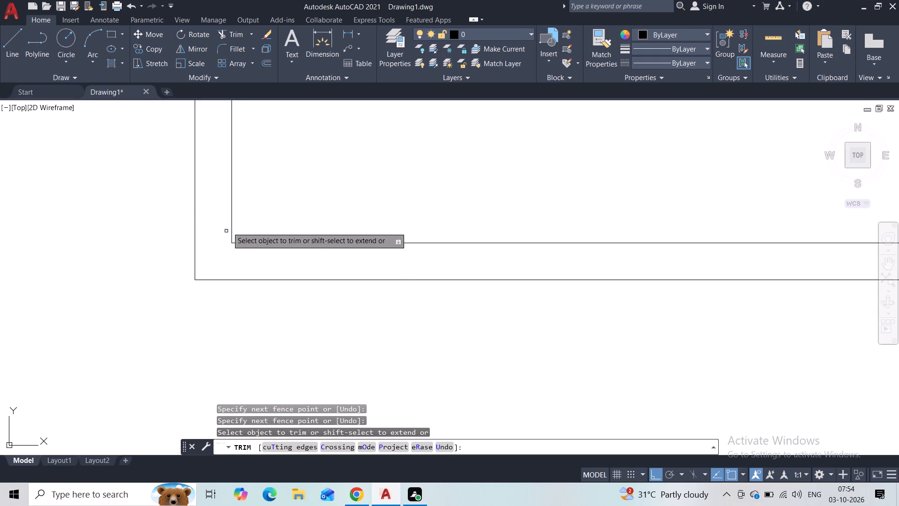
pyautogui.scroll(-2, 239, 211)
pyautogui.press('Escape')
pyautogui.scroll(-3, 319, 174)
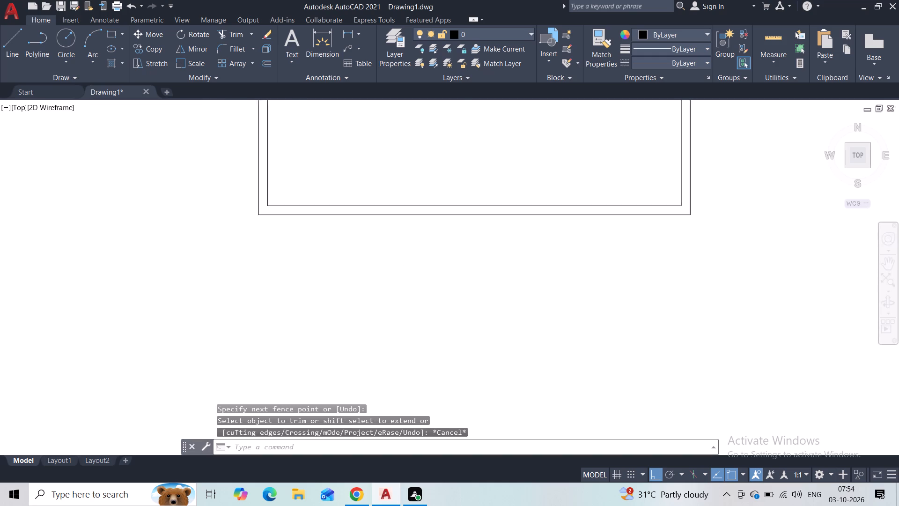
pyautogui.moveTo(346, 166); pyautogui.dragTo(319, 320, button='middle')
pyautogui.scroll(-1, 308, 169)
pyautogui.moveTo(320, 156); pyautogui.dragTo(302, 212, button='middle')
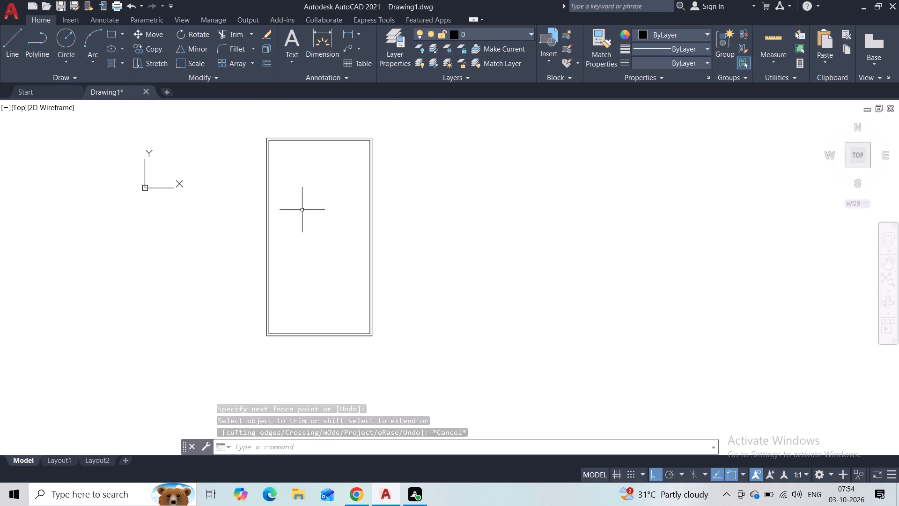
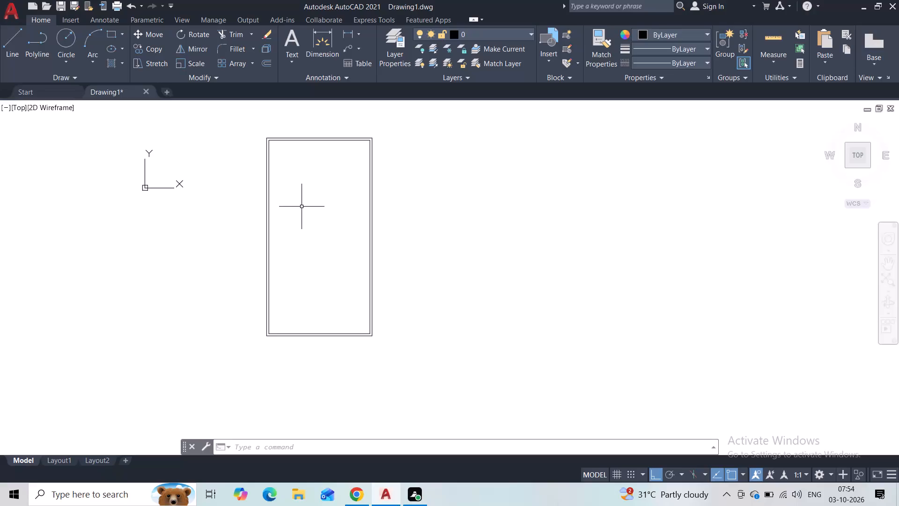
# Draw a line 4'6" up from the inner bottom-left corner, continuing horizontally across to the inner face of the right-hand wall.
pyautogui.click(11, 44)
pyautogui.scroll(4, 265, 340)
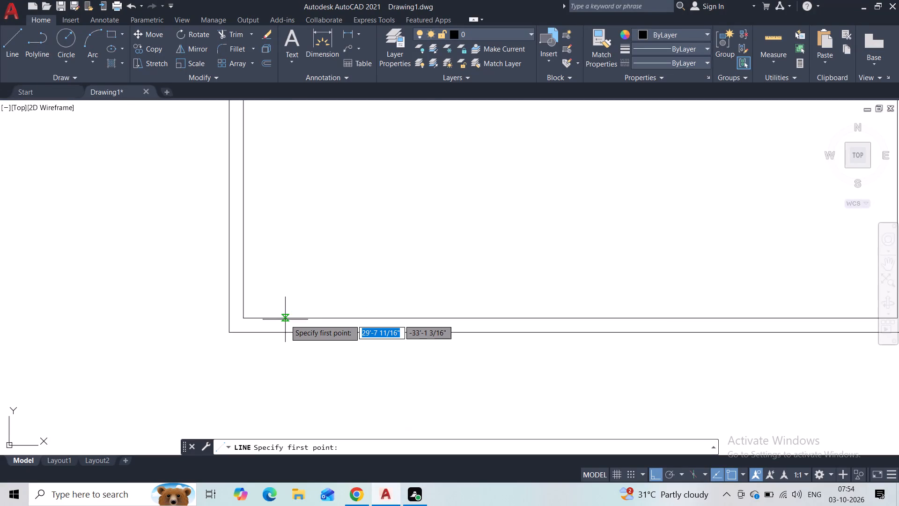
pyautogui.click(243, 318)
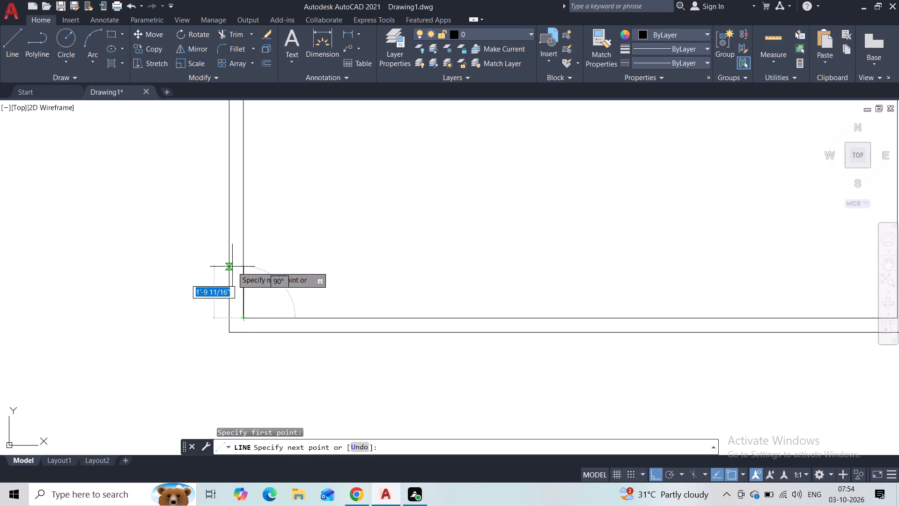
pyautogui.write('4\'6"')
pyautogui.press('Return')
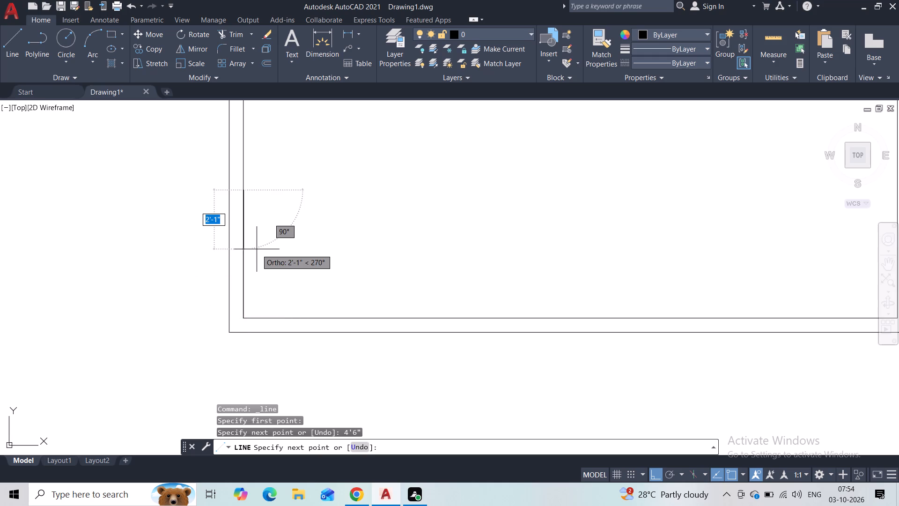
pyautogui.moveTo(459, 188); pyautogui.dragTo(22, 213, button='middle')
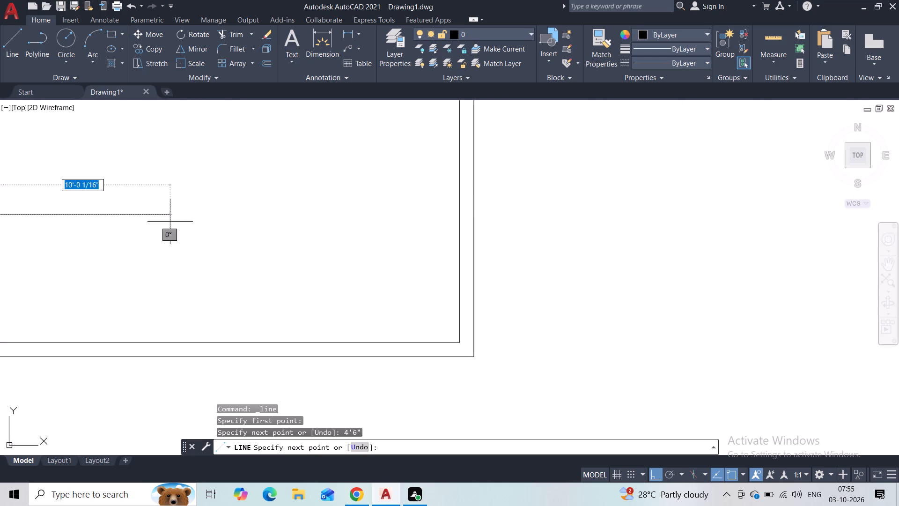
pyautogui.click(457, 217)
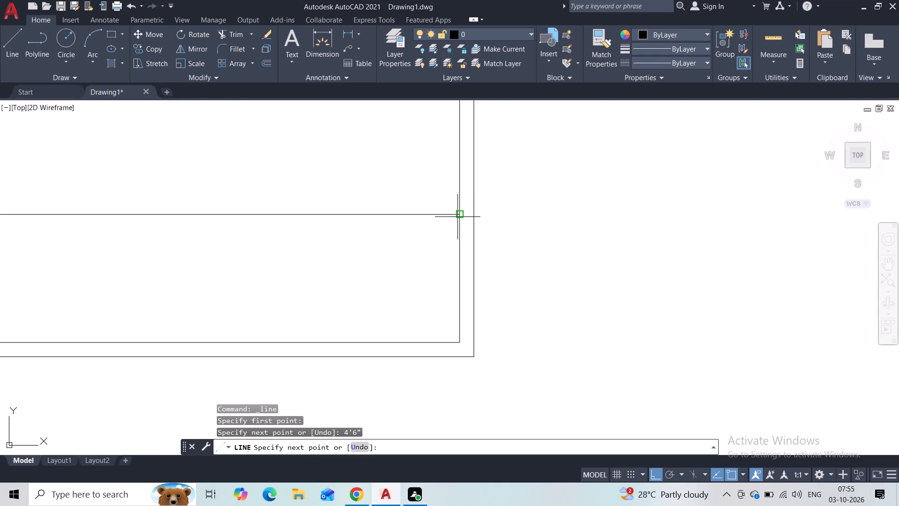
pyautogui.press('Escape')
# Delete the 4'6" vertical helper line overlapping the inner face of the left-hand wall.
pyautogui.scroll(-5, 245, 263)
pyautogui.moveTo(219, 258); pyautogui.dragTo(410, 239, button='middle')
pyautogui.scroll(2, 391, 245)
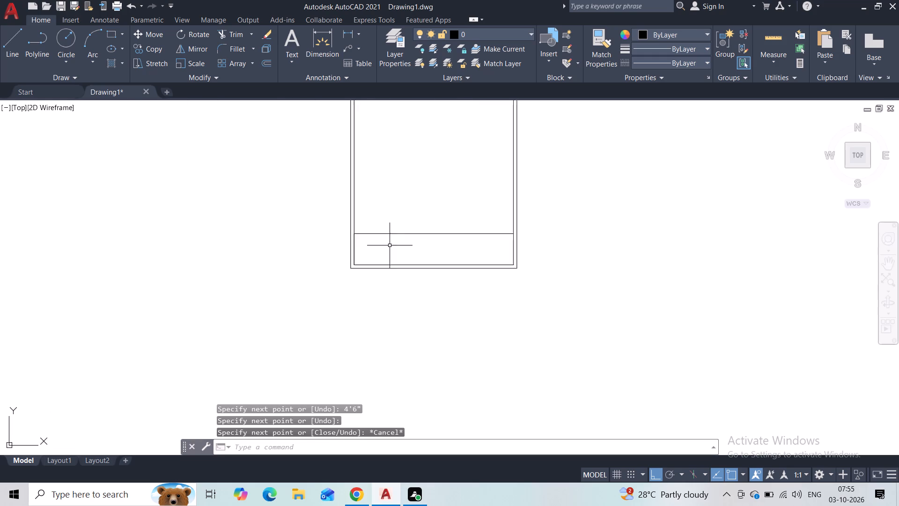
pyautogui.scroll(2, 390, 246)
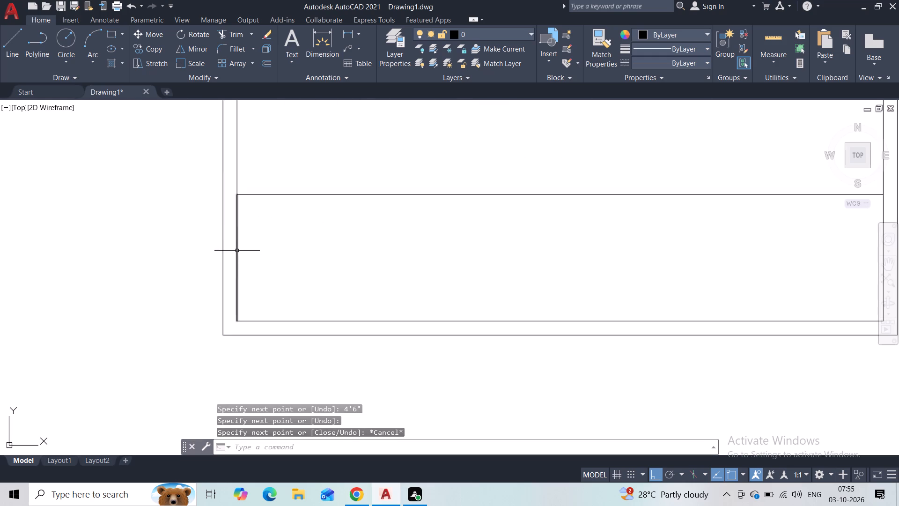
pyautogui.click(237, 251)
pyautogui.press('Delete')
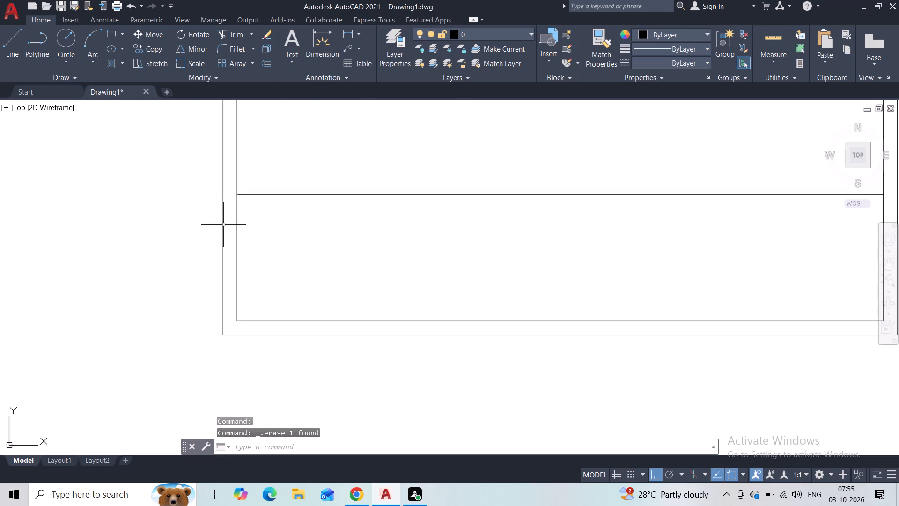
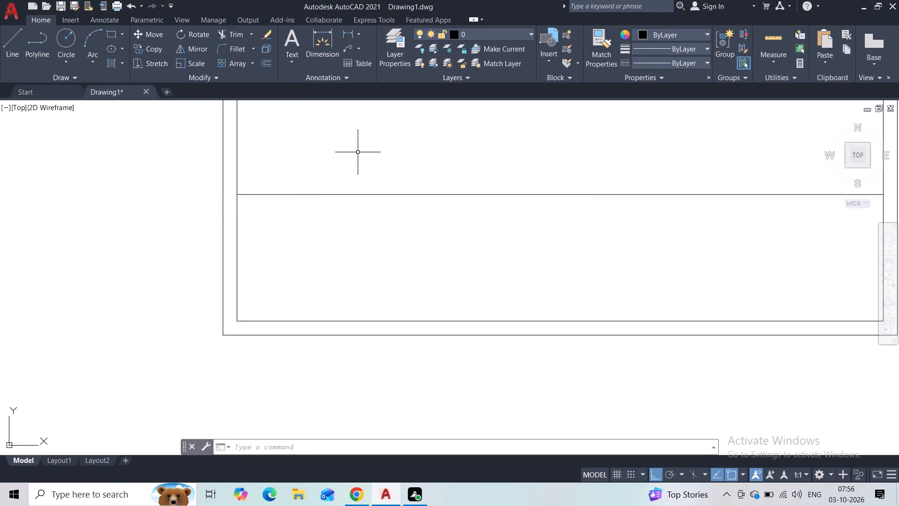
# Draw connected lines from the inner top-left corner: 7' across, 5'6" down, and back horizontally to the inner face of the left-hand wall.
pyautogui.moveTo(358, 151); pyautogui.dragTo(356, 210, button='middle')
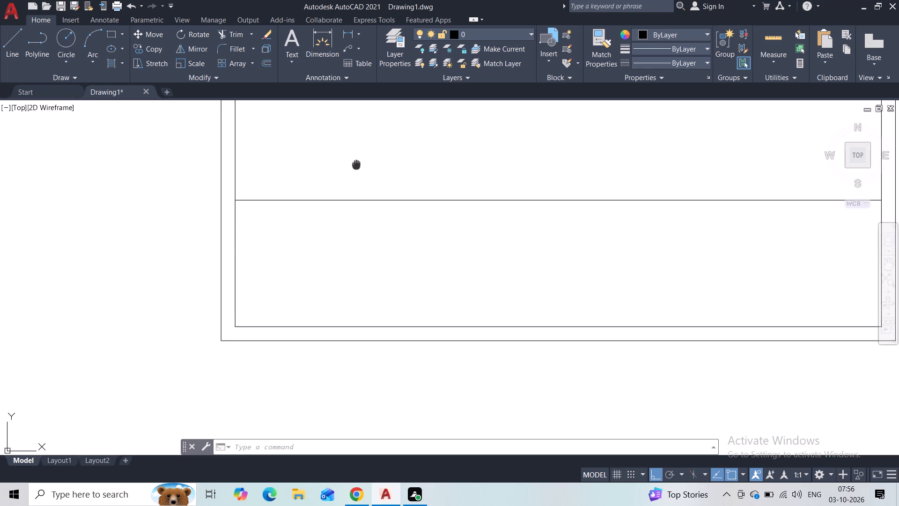
pyautogui.moveTo(356, 210); pyautogui.dragTo(336, 313, button='middle')
pyautogui.scroll(-3, 342, 282)
pyautogui.moveTo(350, 192); pyautogui.dragTo(337, 415, button='middle')
pyautogui.scroll(2, 339, 312)
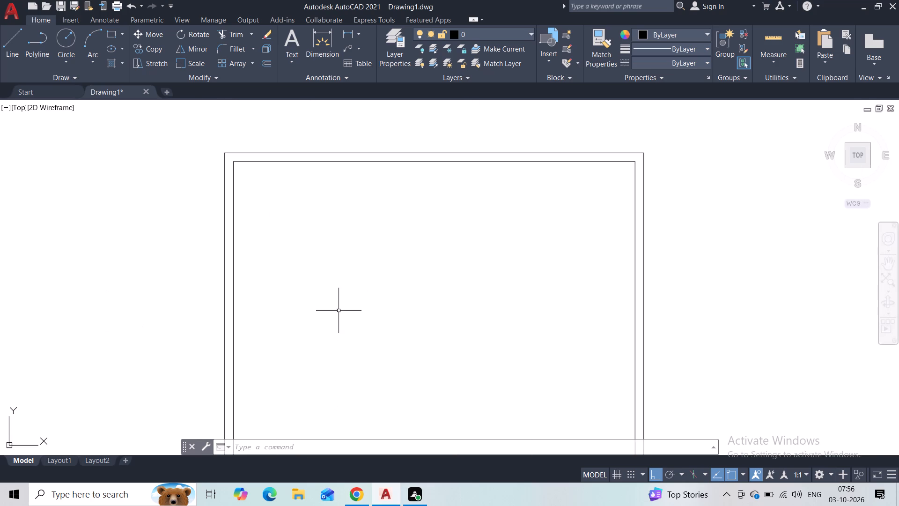
pyautogui.click(16, 51)
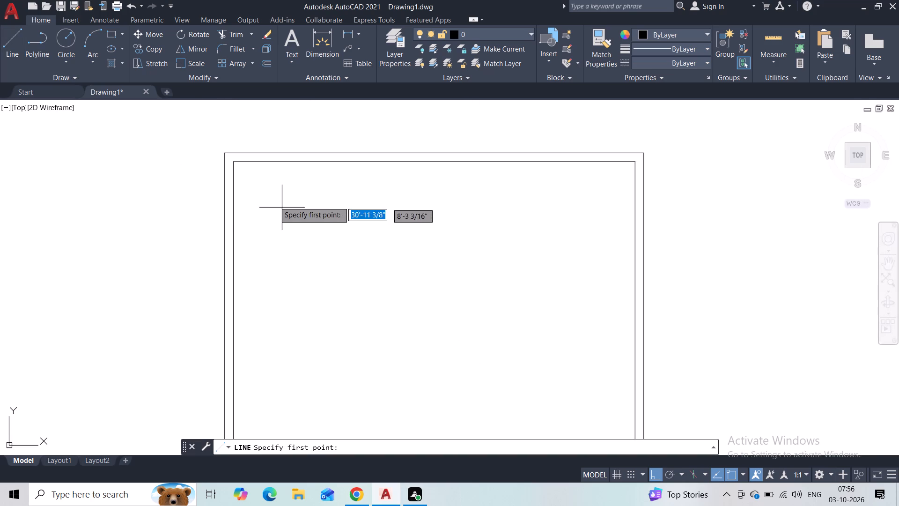
pyautogui.click(234, 165)
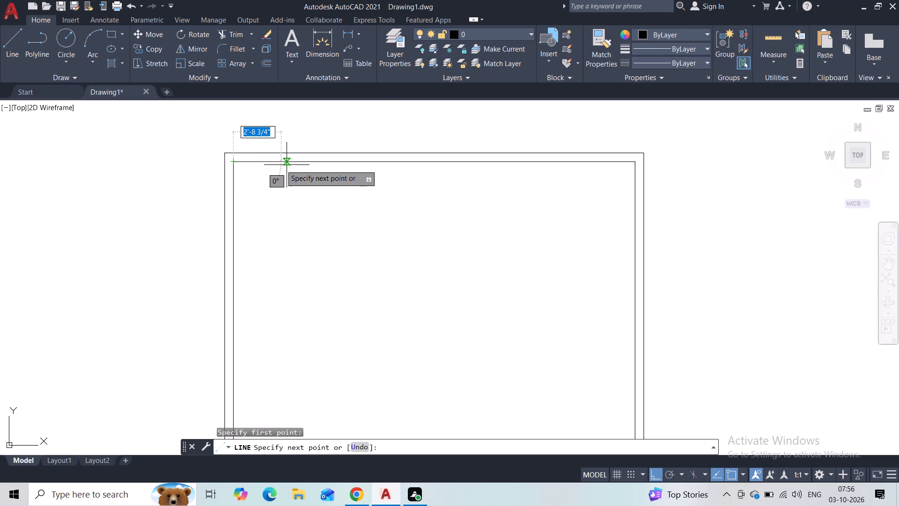
pyautogui.write("7'")
pyautogui.press('Return')
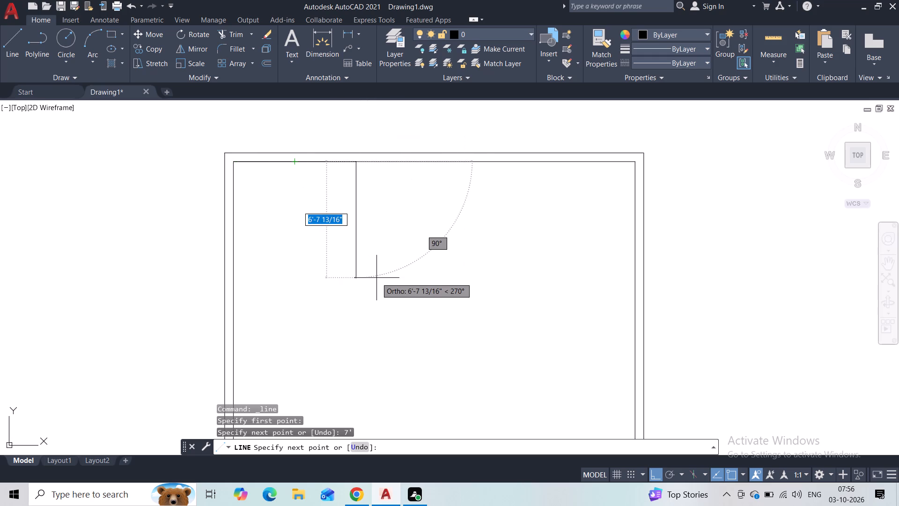
pyautogui.write('5\'6"')
pyautogui.press('Return')
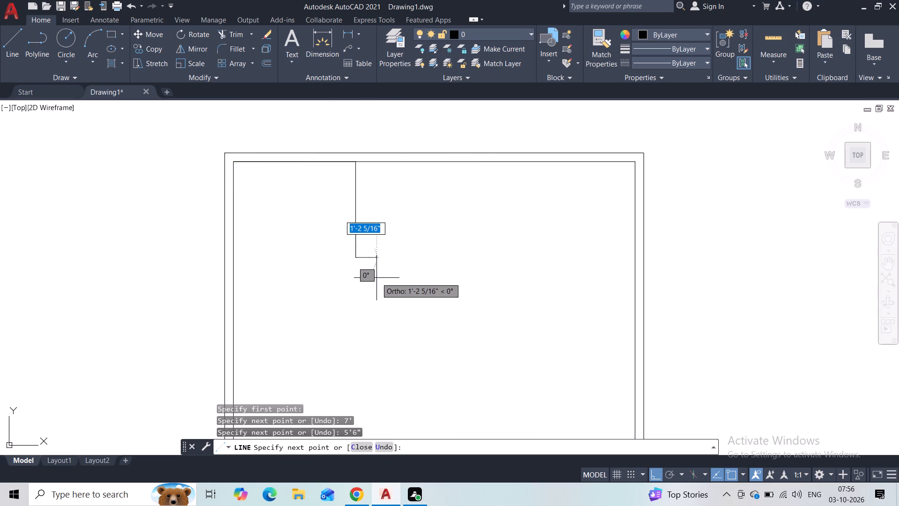
pyautogui.click(233, 258)
pyautogui.press('Escape')
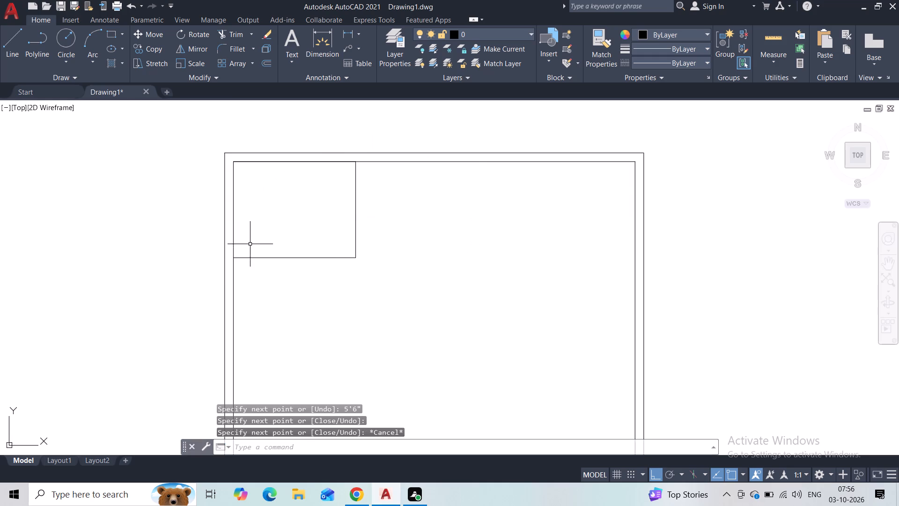
# Delete the 7' helper line overlapping the inner face of the top wall.
pyautogui.click(259, 161)
pyautogui.press('Delete')
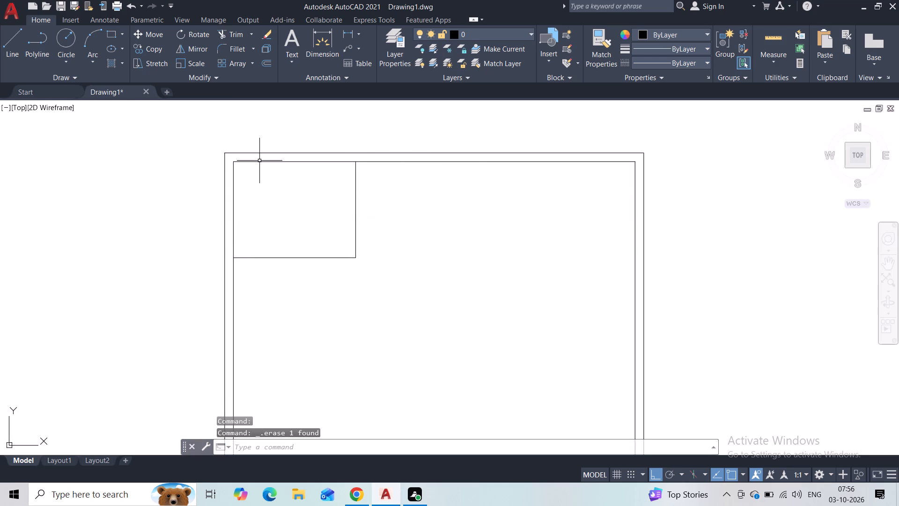
# Offset the top-left room's vertical line rightward and its horizontal line downward by 4.5".
pyautogui.click(376, 191)
pyautogui.click(306, 298)
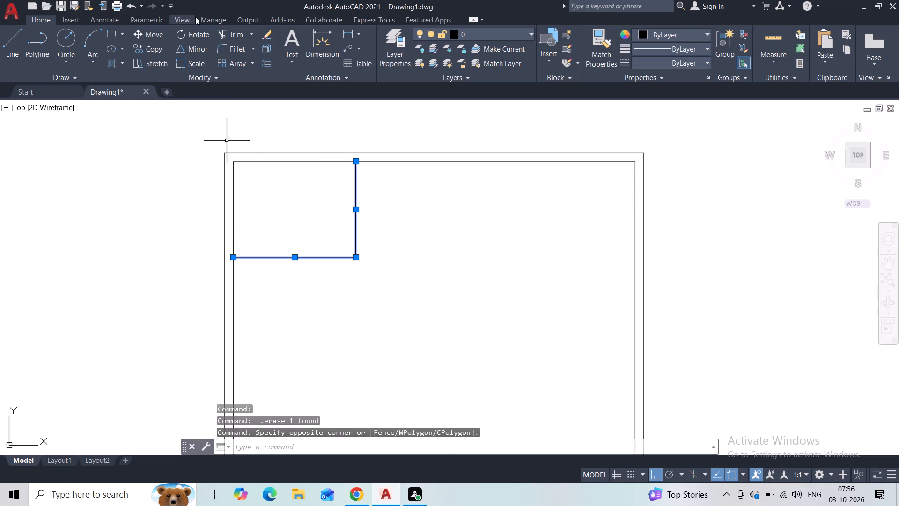
pyautogui.click(263, 68)
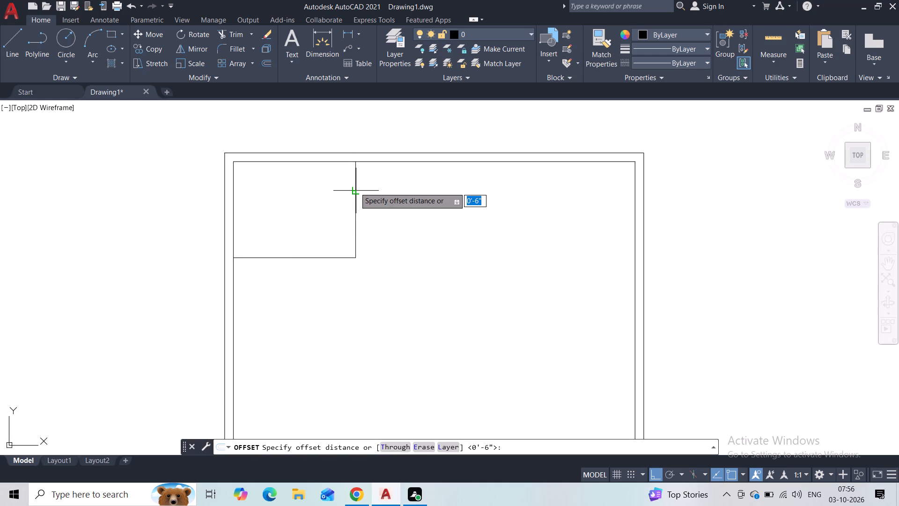
pyautogui.write('4.5"')
pyautogui.press('Return')
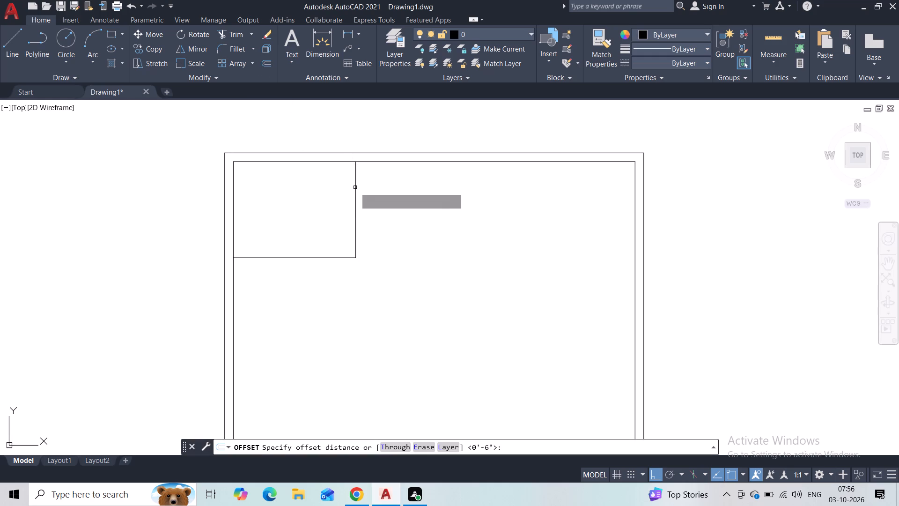
pyautogui.click(356, 191)
pyautogui.click(377, 205)
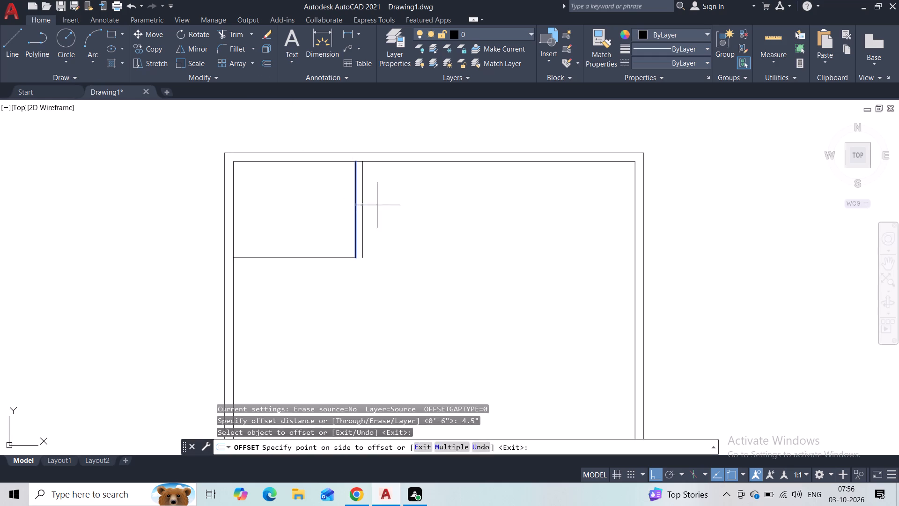
pyautogui.click(341, 258)
pyautogui.click(342, 279)
pyautogui.press('Escape')
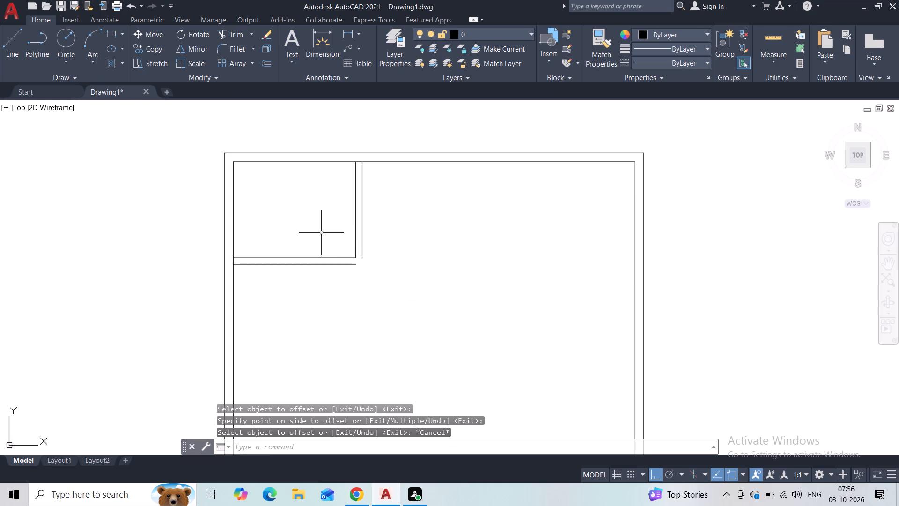
# Draw a line 9' rightward from the lower end of the outer vertical partition line, continuing up to the inner face of the top wall.
pyautogui.click(5, 37)
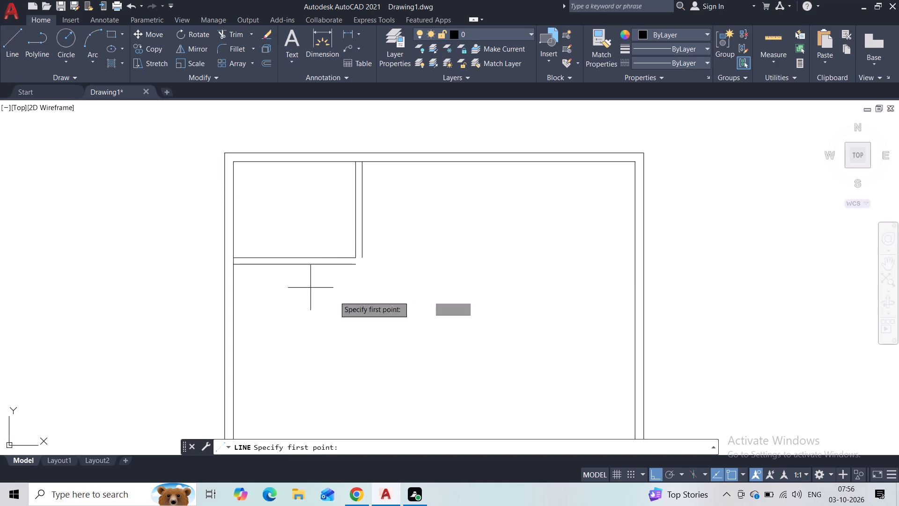
pyautogui.click(361, 256)
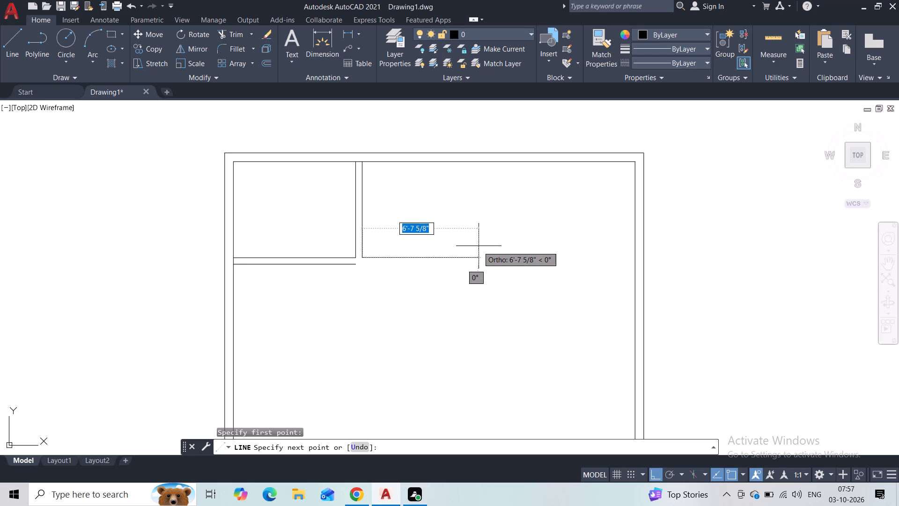
pyautogui.write('9"')
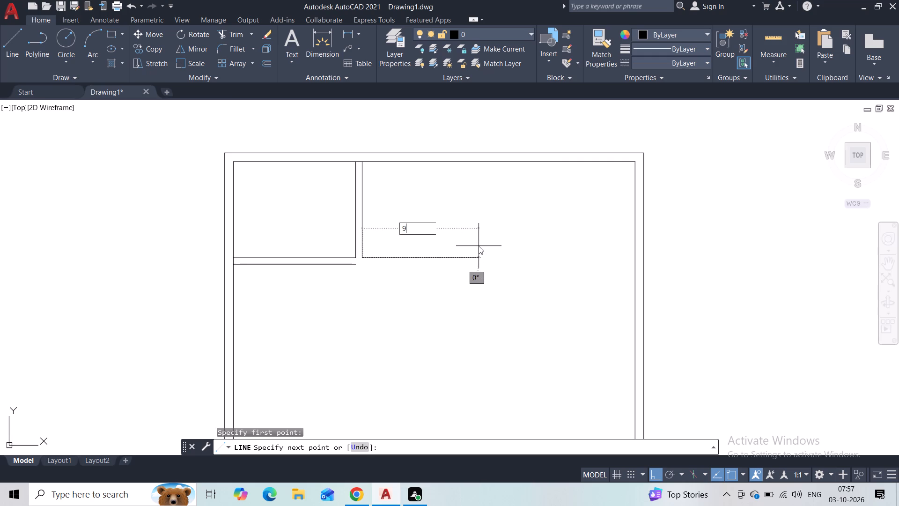
pyautogui.press('BackSpace')
pyautogui.press("'")
pyautogui.press('Return')
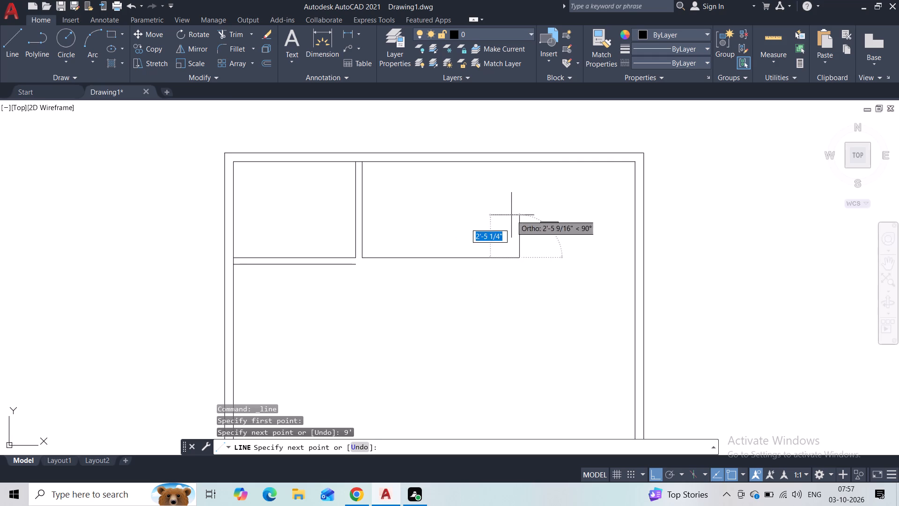
pyautogui.click(521, 162)
pyautogui.press('Escape')
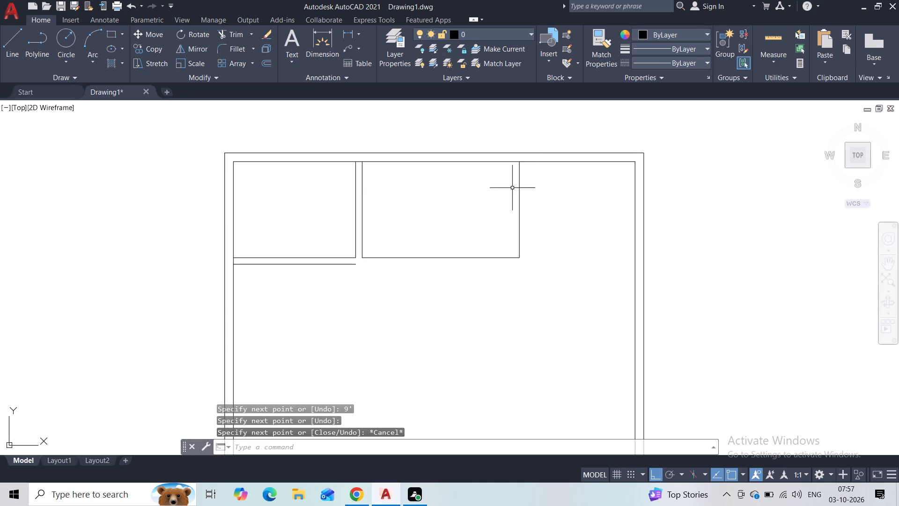
# Offset the middle room's horizontal line downward and its right-hand vertical line rightward by 4.5".
pyautogui.click(585, 219)
pyautogui.click(498, 274)
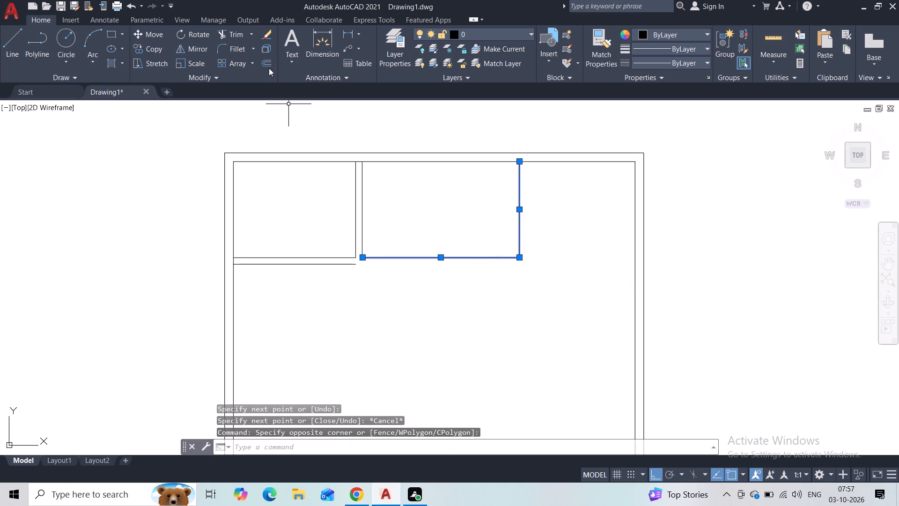
pyautogui.click(269, 68)
pyautogui.write('4.5"')
pyautogui.press('Return')
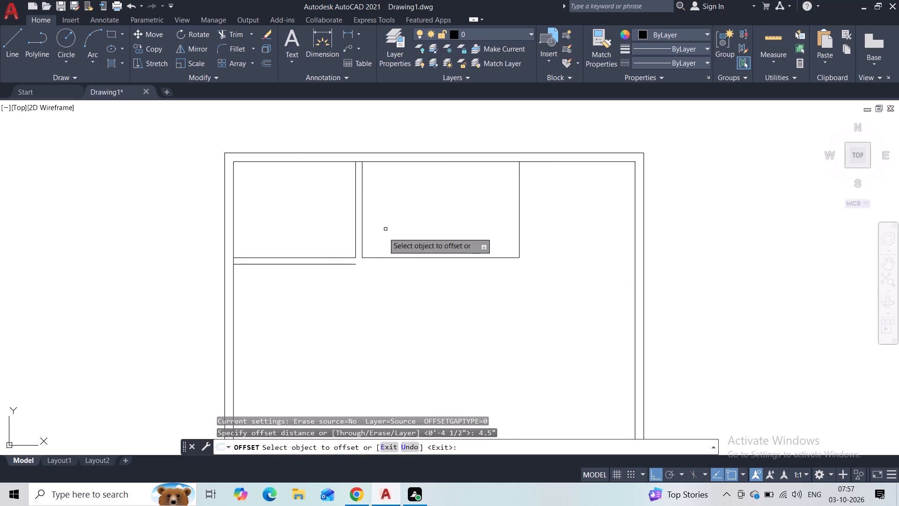
pyautogui.click(368, 258)
pyautogui.click(374, 275)
pyautogui.click(520, 226)
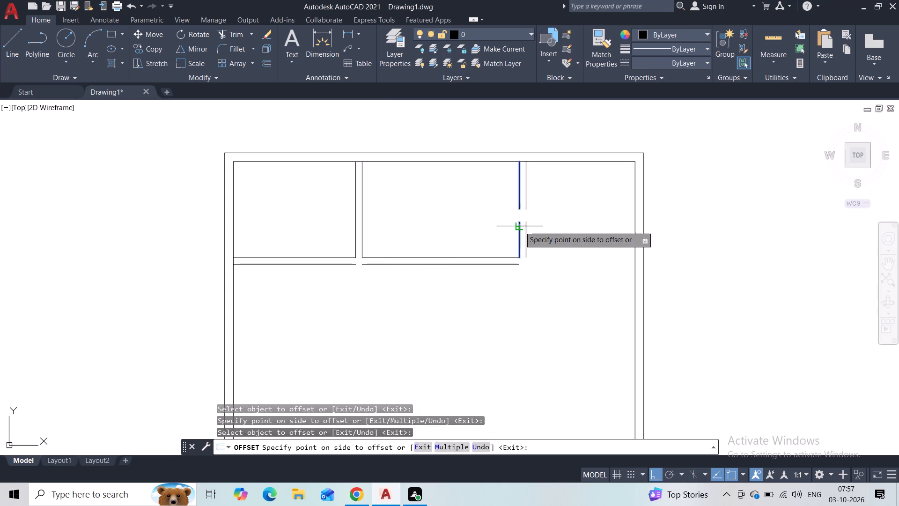
pyautogui.click(538, 226)
pyautogui.press('Escape')
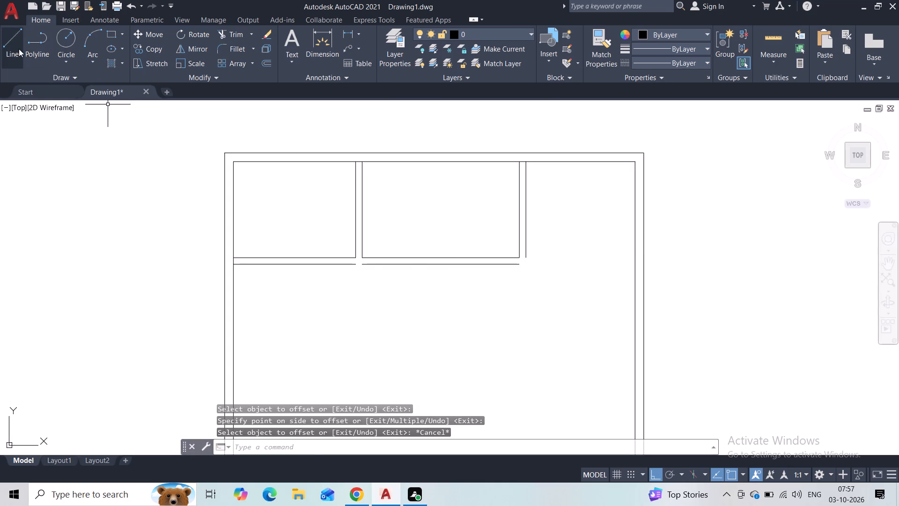
# Draw a horizontal line from the lower end of the second partition's outer line to the inner face of the right-hand wall.
pyautogui.click(19, 49)
pyautogui.click(529, 254)
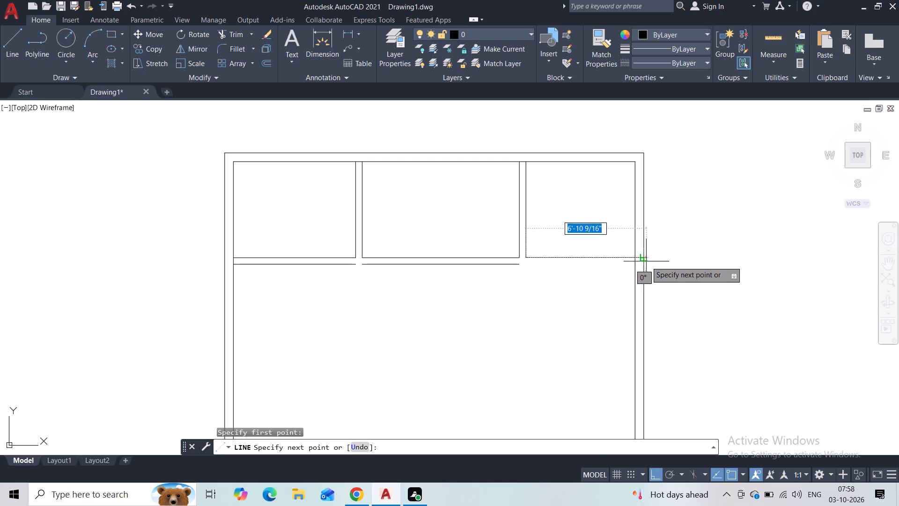
pyautogui.click(636, 257)
pyautogui.press('Escape')
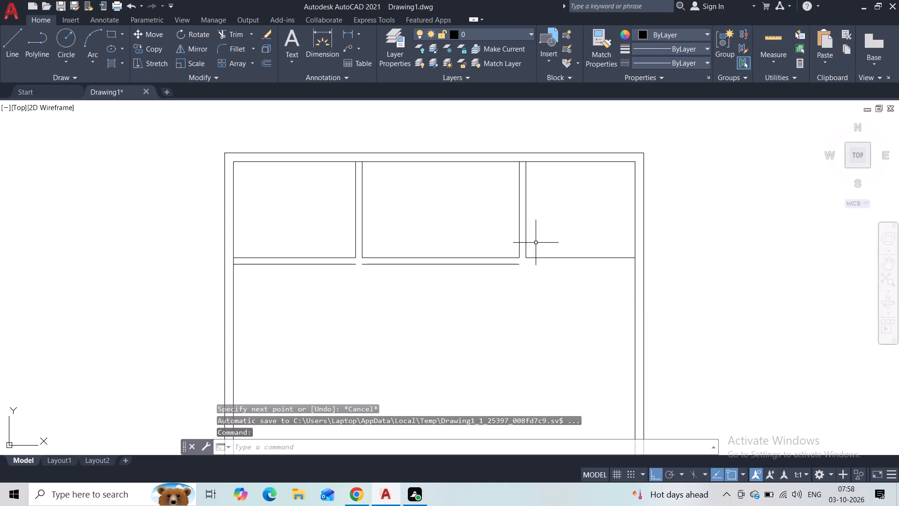
pyautogui.press('space')
pyautogui.press('Escape')
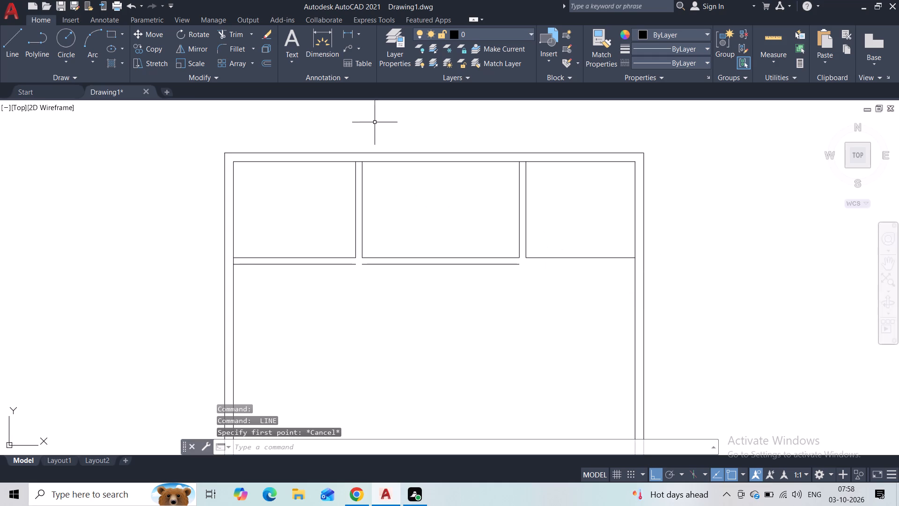
# Offset the top-right room's horizontal line downward by 4.5".
pyautogui.click(265, 64)
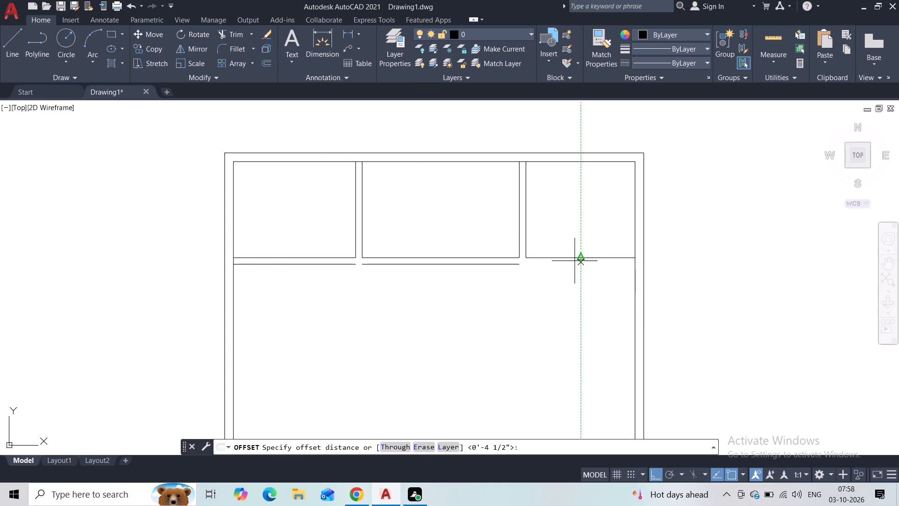
pyautogui.write('4.5"')
pyautogui.press('Return')
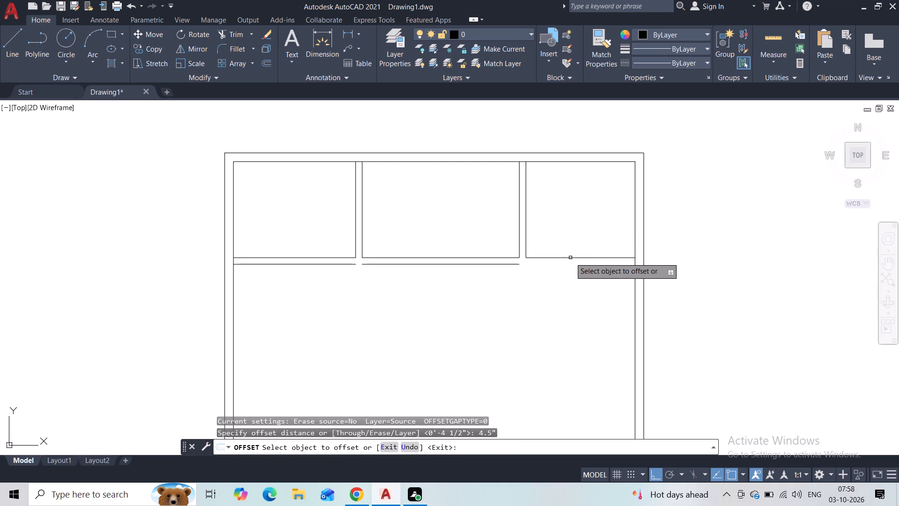
pyautogui.click(570, 257)
pyautogui.click(569, 284)
pyautogui.press('Escape')
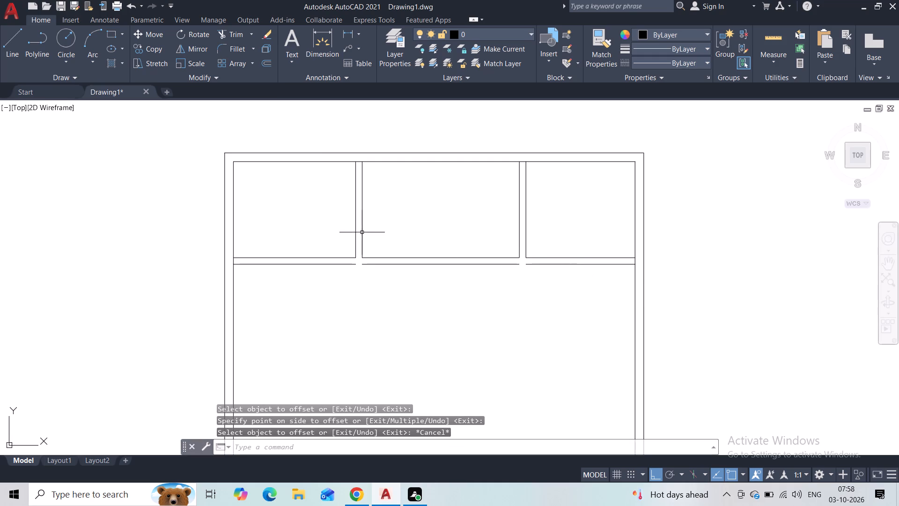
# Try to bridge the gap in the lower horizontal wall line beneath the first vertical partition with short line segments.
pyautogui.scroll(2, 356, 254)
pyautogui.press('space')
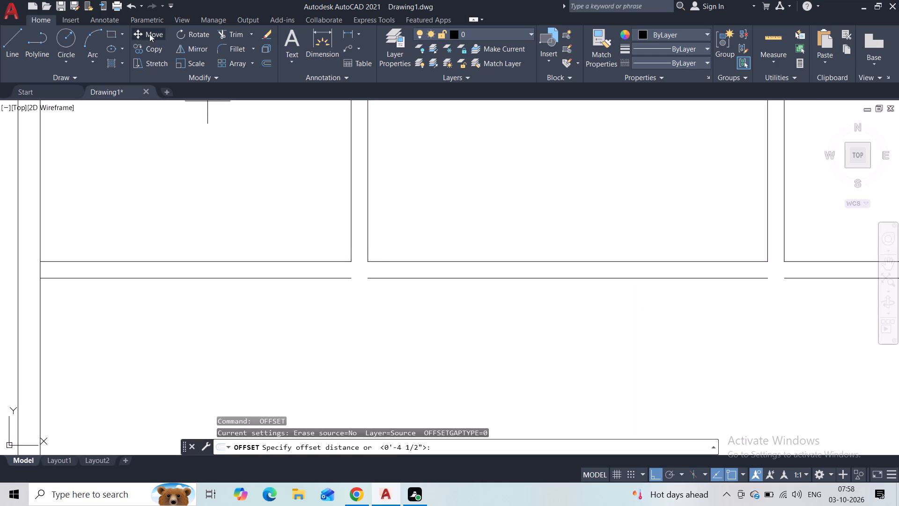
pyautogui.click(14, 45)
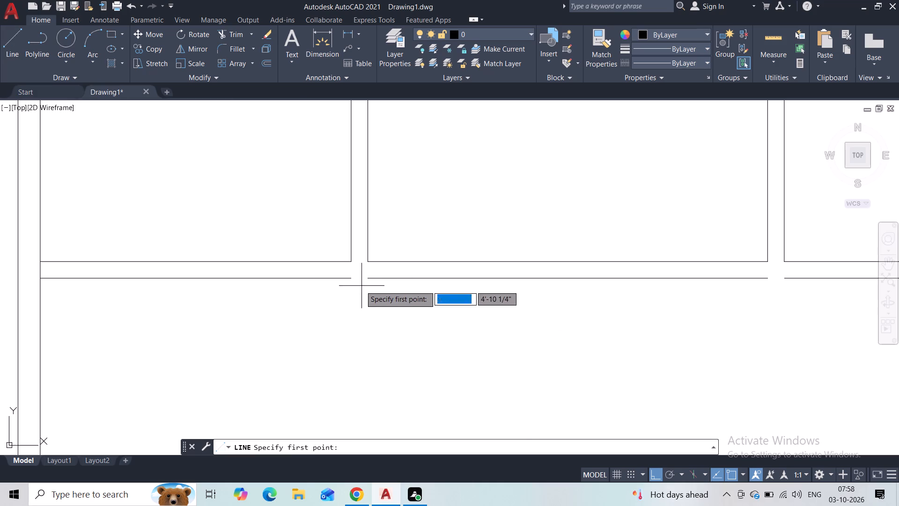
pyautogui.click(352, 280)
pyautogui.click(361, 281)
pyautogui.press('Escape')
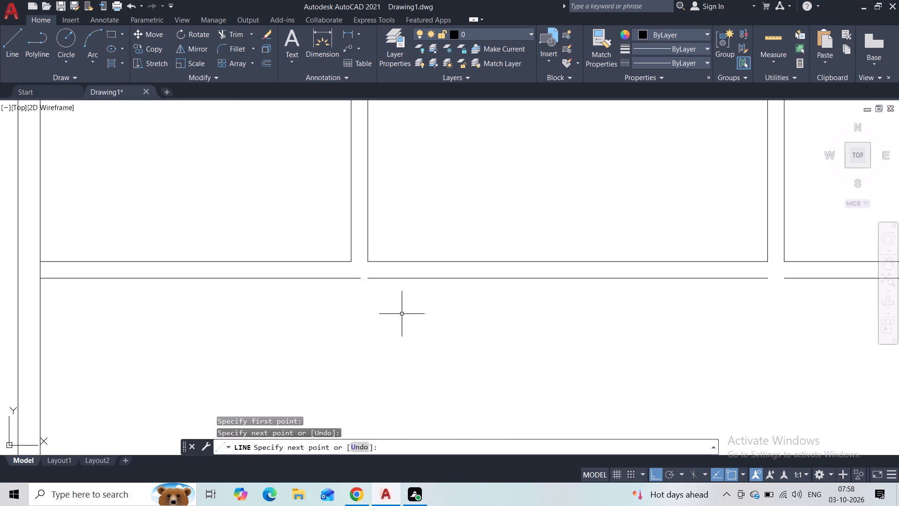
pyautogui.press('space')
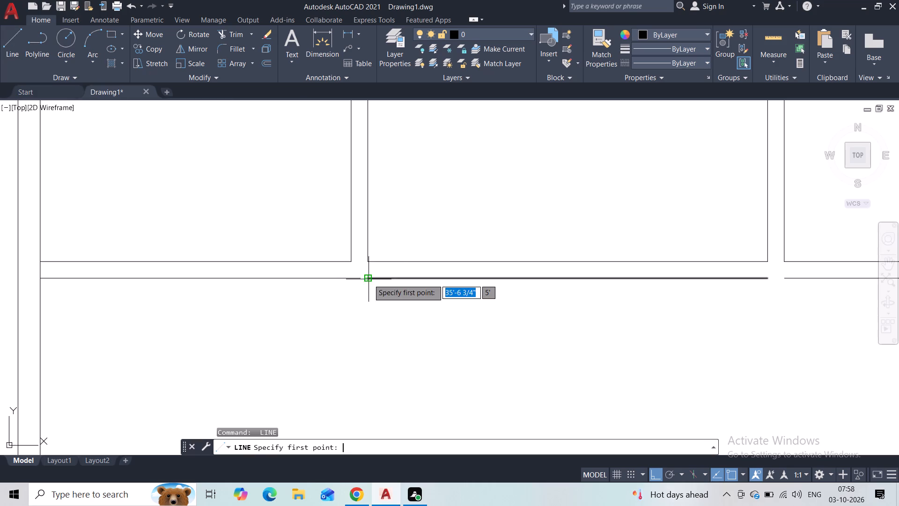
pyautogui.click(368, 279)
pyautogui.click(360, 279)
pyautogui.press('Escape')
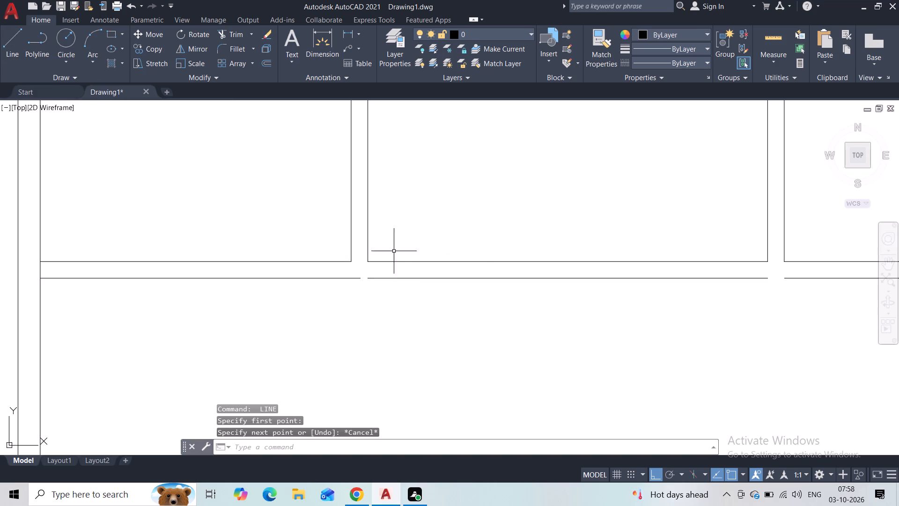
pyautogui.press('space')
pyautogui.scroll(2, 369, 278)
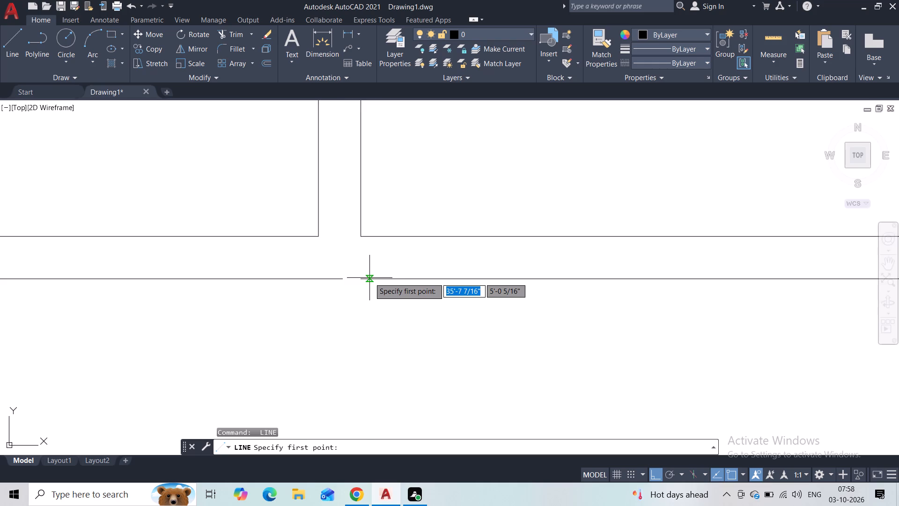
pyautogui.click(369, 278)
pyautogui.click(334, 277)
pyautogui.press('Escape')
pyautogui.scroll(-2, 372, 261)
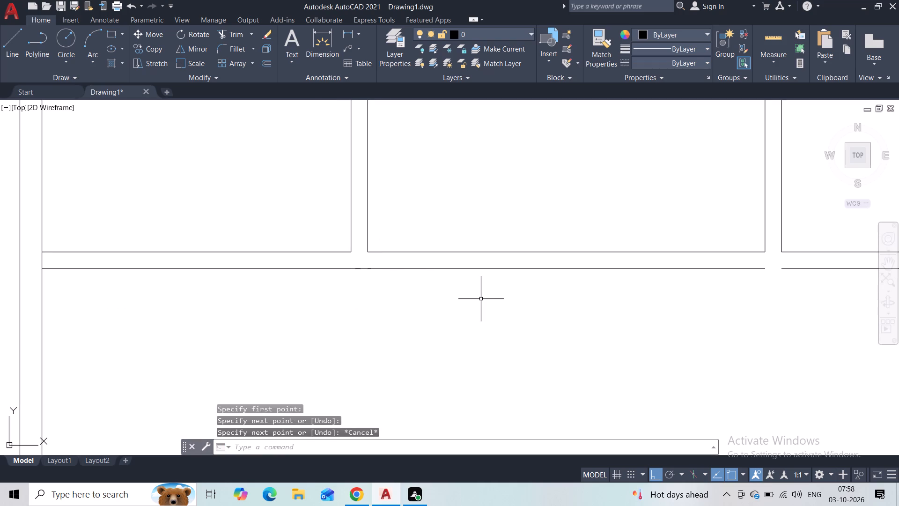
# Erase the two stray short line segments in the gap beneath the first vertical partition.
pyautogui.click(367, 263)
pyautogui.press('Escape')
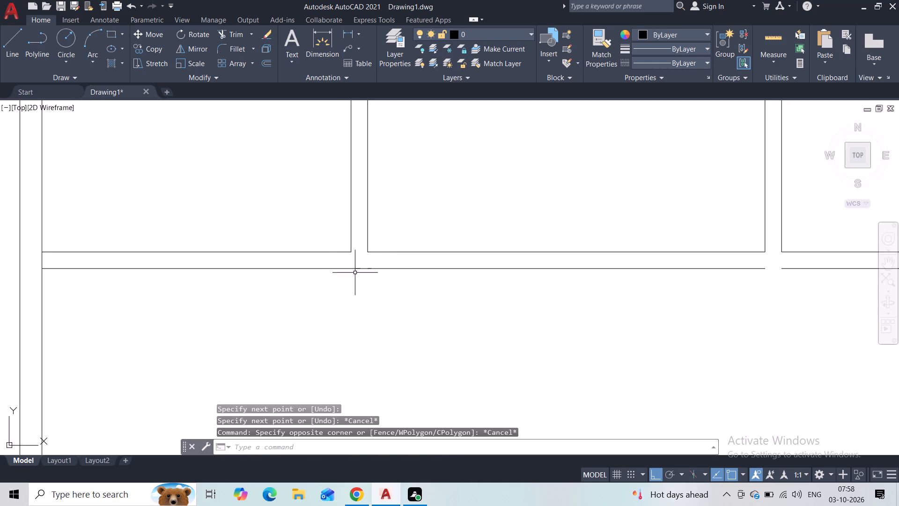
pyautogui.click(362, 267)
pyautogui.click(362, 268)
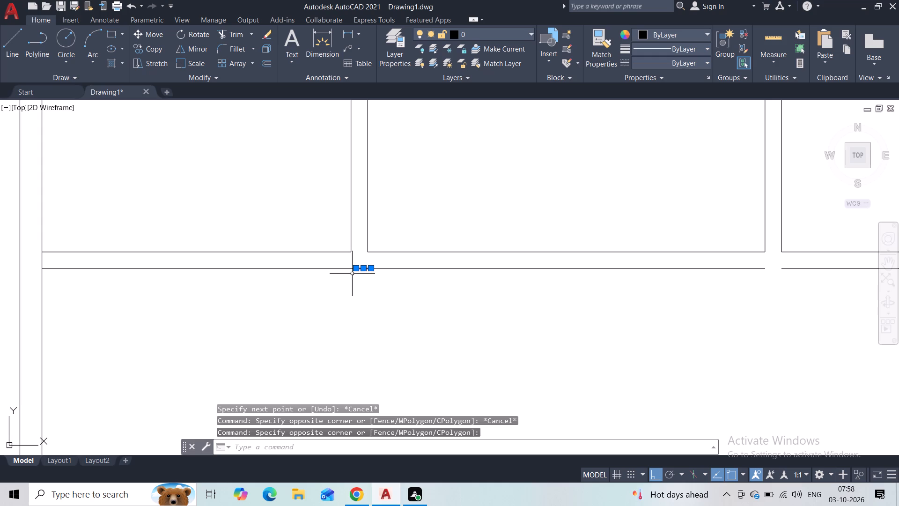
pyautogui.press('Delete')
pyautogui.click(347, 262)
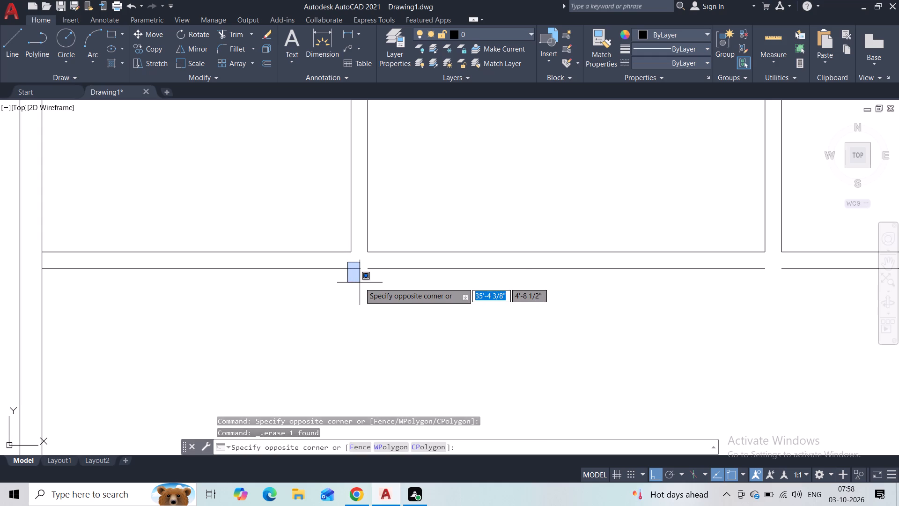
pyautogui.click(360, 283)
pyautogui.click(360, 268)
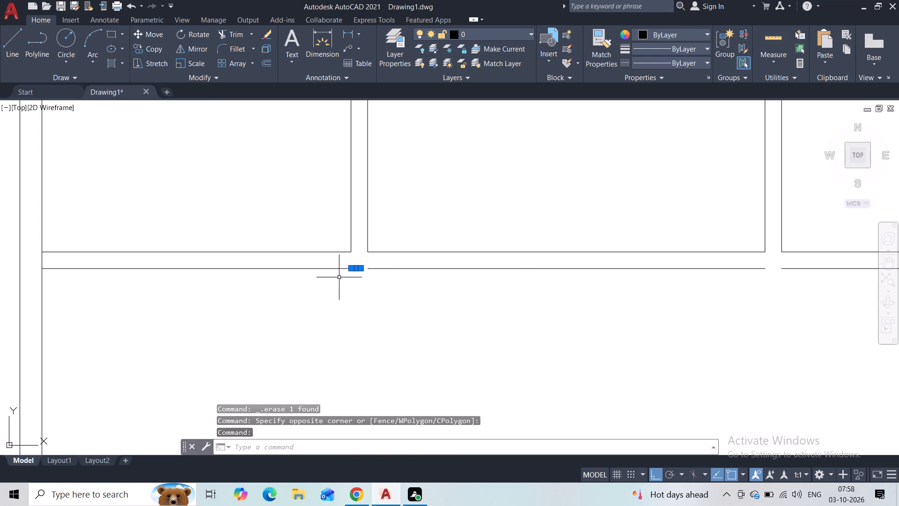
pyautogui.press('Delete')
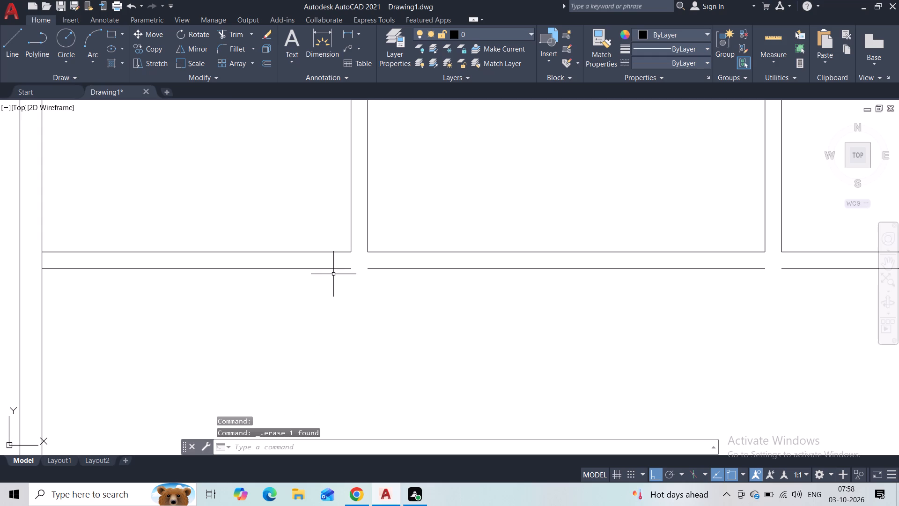
# Draw a short line joining the lower horizontal wall line's ends across the gap beneath the first vertical partition.
pyautogui.click(17, 53)
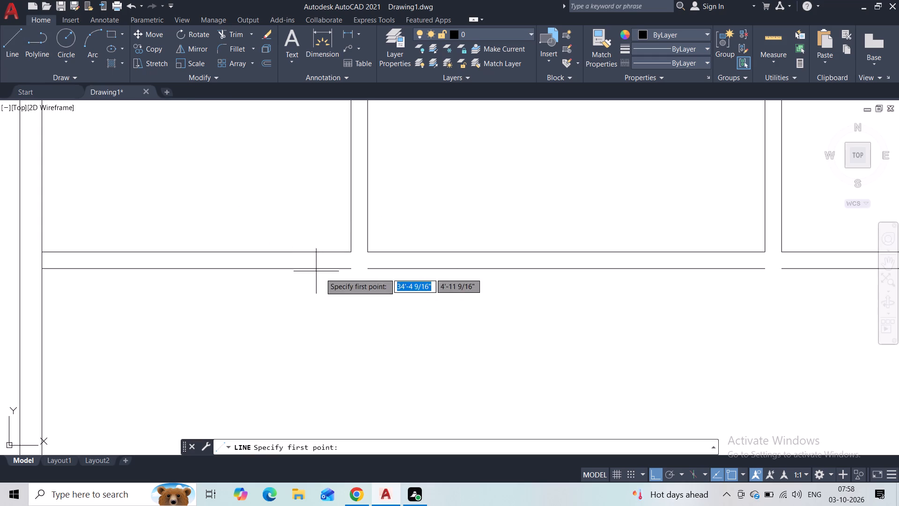
pyautogui.scroll(2, 345, 269)
pyautogui.click(356, 270)
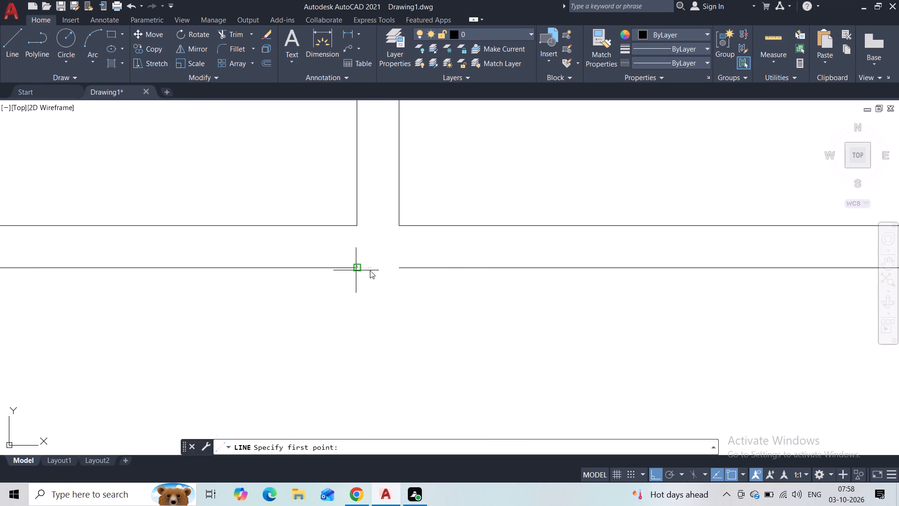
pyautogui.click(395, 267)
pyautogui.press('Escape')
# Draw a short line joining the lower horizontal wall line's ends across the gap beneath the second vertical partition.
pyautogui.scroll(-2, 435, 260)
pyautogui.moveTo(486, 289); pyautogui.dragTo(126, 286, button='middle')
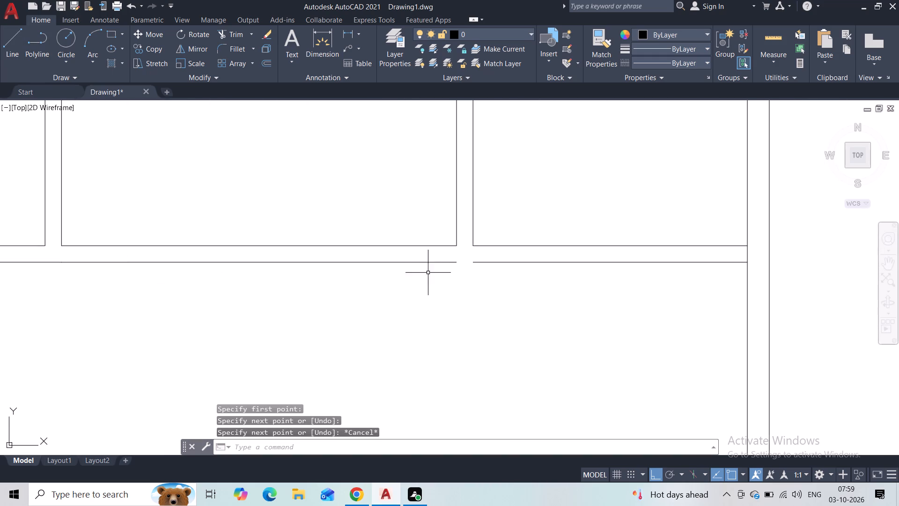
pyautogui.scroll(3, 481, 265)
pyautogui.press('space')
pyautogui.click(375, 251)
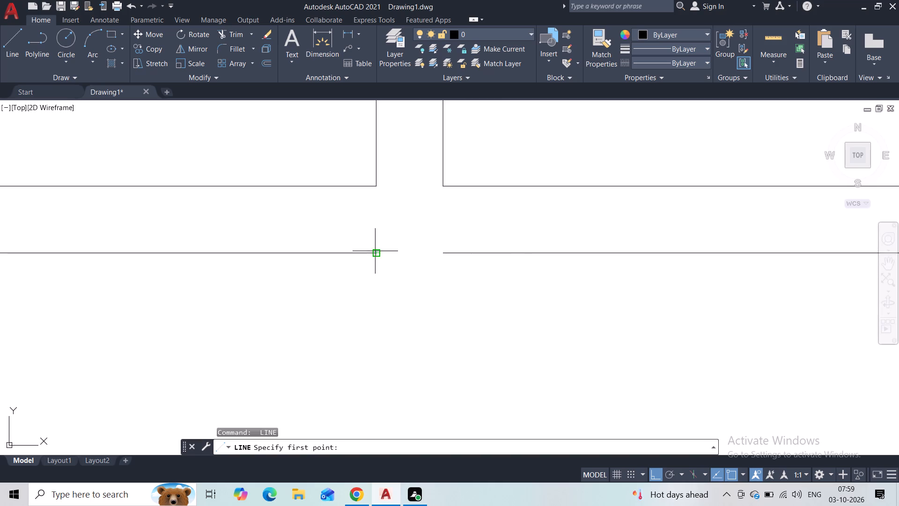
pyautogui.click(443, 260)
pyautogui.press('Escape')
# Trim the top wall's inner line between the two faces of each vertical partition.
pyautogui.scroll(-2, 477, 243)
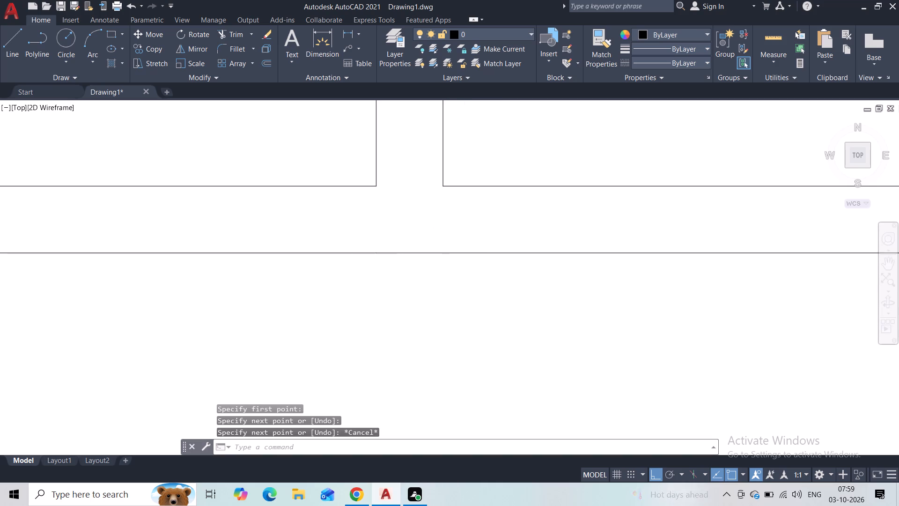
pyautogui.moveTo(553, 287); pyautogui.dragTo(196, 293, button='middle')
pyautogui.scroll(-3, 363, 282)
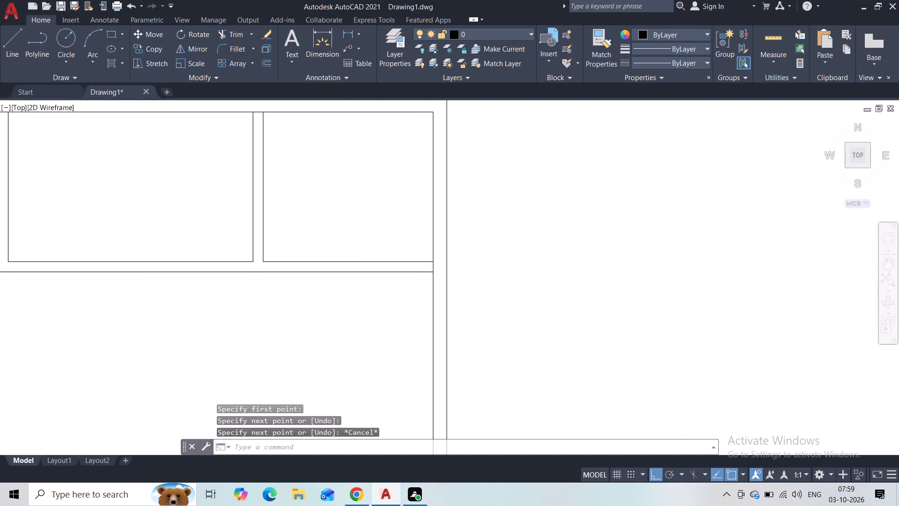
pyautogui.moveTo(331, 254); pyautogui.dragTo(439, 244, button='middle')
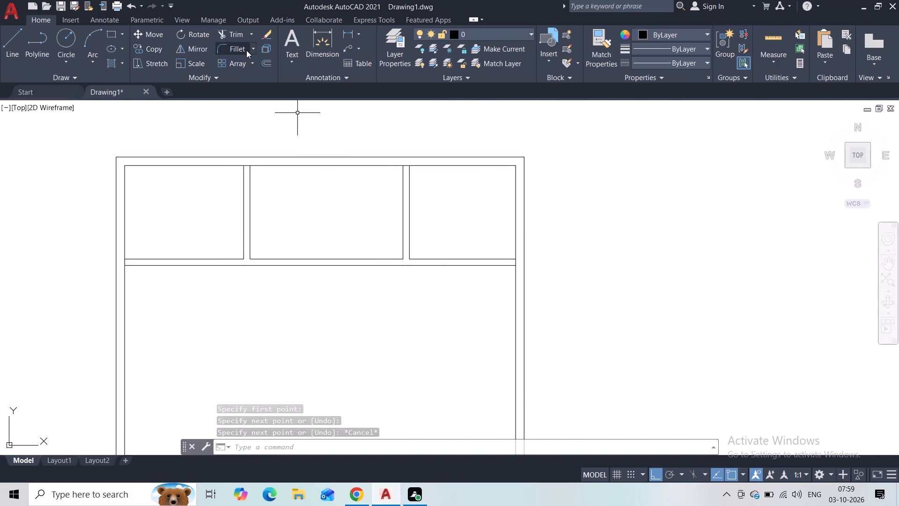
pyautogui.click(233, 32)
pyautogui.scroll(2, 249, 153)
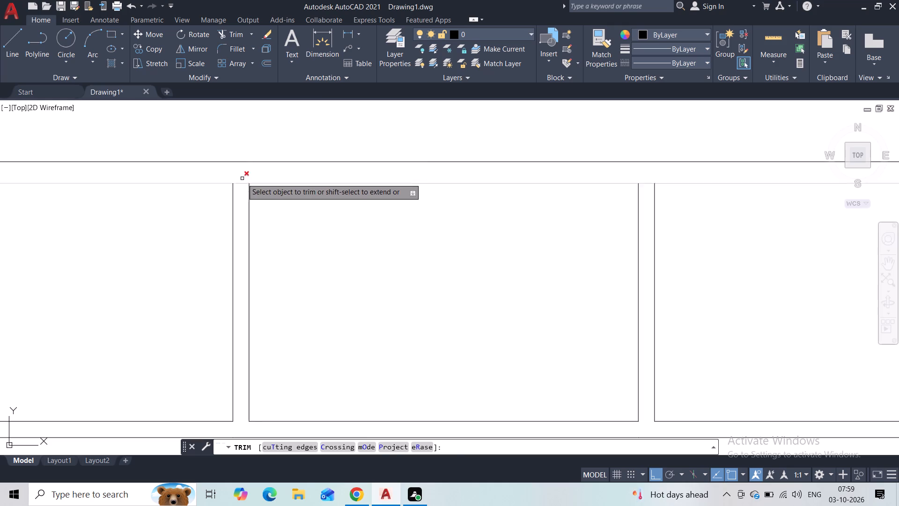
pyautogui.moveTo(242, 178); pyautogui.dragTo(246, 199)
pyautogui.moveTo(649, 179); pyautogui.dragTo(649, 196)
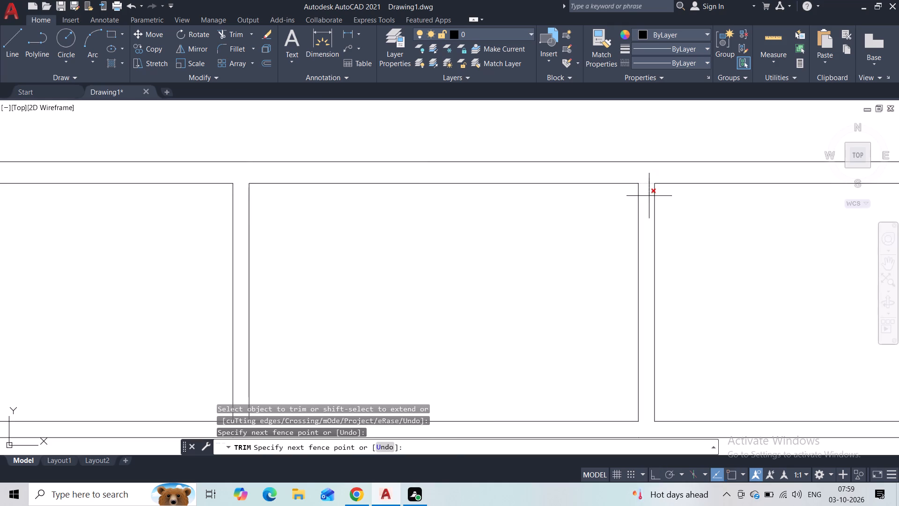
pyautogui.moveTo(649, 196); pyautogui.dragTo(649, 196)
# Trim the inner lines of the right and left outer walls between the two faces of the horizontal partition.
pyautogui.scroll(-1, 656, 268)
pyautogui.moveTo(707, 301); pyautogui.dragTo(482, 196, button='middle')
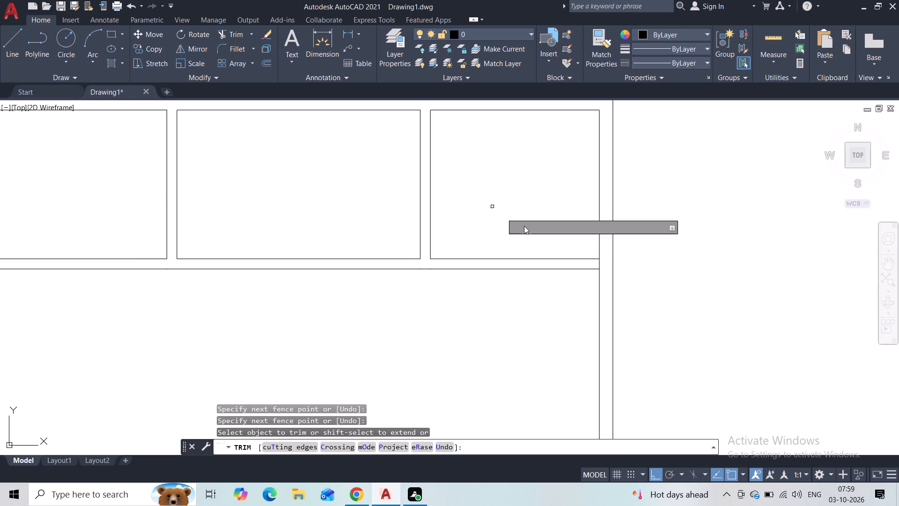
pyautogui.scroll(2, 568, 266)
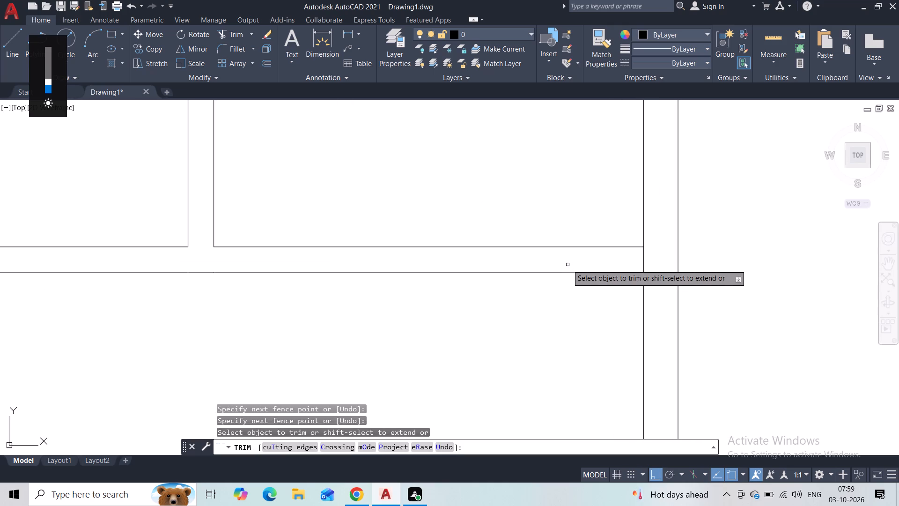
pyautogui.moveTo(651, 253); pyautogui.dragTo(641, 258)
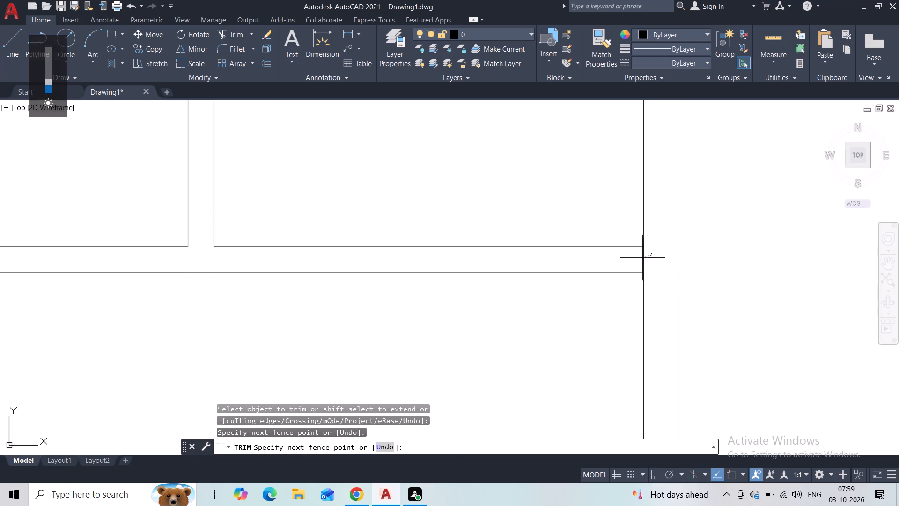
pyautogui.moveTo(641, 258); pyautogui.dragTo(641, 258)
pyautogui.scroll(-2, 553, 294)
pyautogui.moveTo(396, 321); pyautogui.dragTo(722, 310, button='middle')
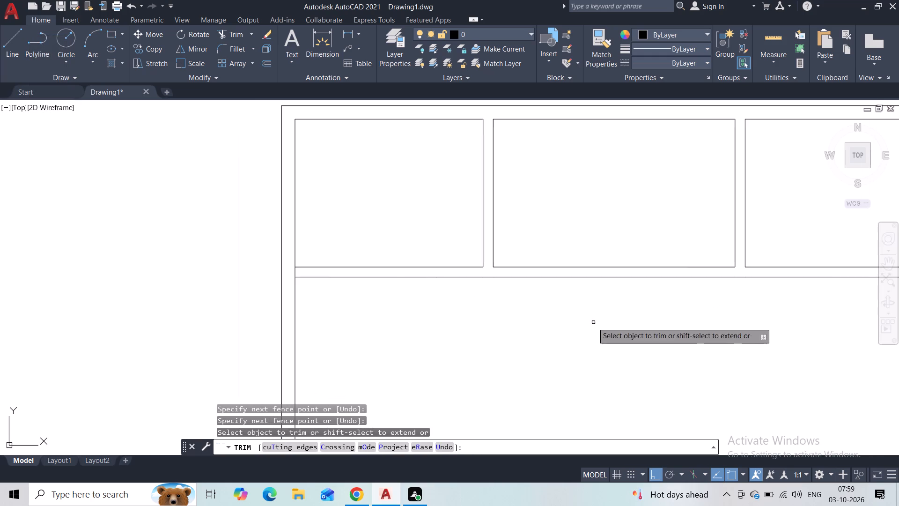
pyautogui.scroll(4, 293, 279)
pyautogui.moveTo(285, 236); pyautogui.dragTo(278, 236)
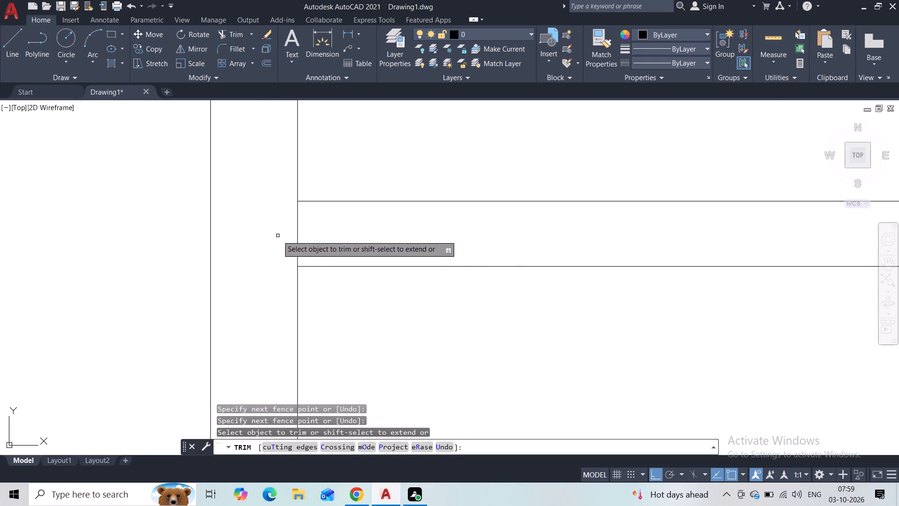
pyautogui.moveTo(278, 236); pyautogui.dragTo(340, 240)
pyautogui.scroll(-4, 361, 294)
pyautogui.scroll(-2, 522, 335)
pyautogui.moveTo(557, 341); pyautogui.dragTo(555, 337, button='middle')
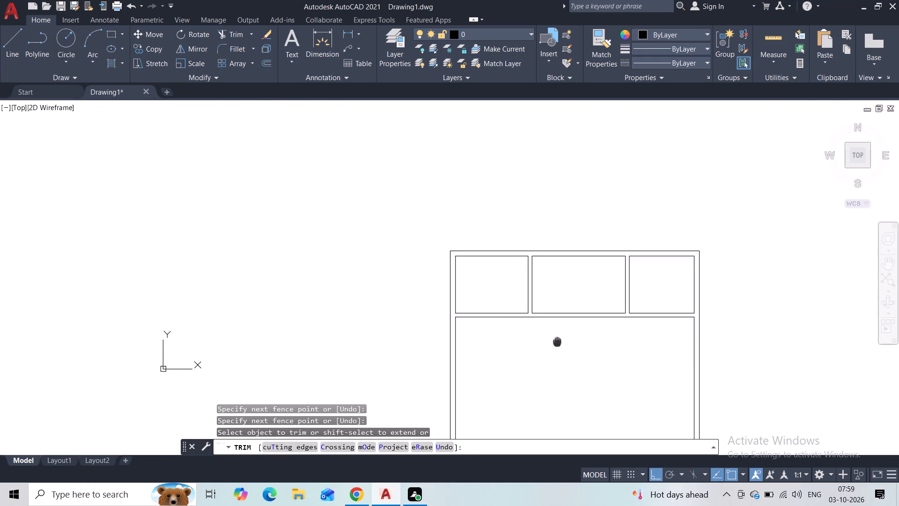
pyautogui.moveTo(555, 337); pyautogui.dragTo(425, 201, button='middle')
pyautogui.press('Escape')
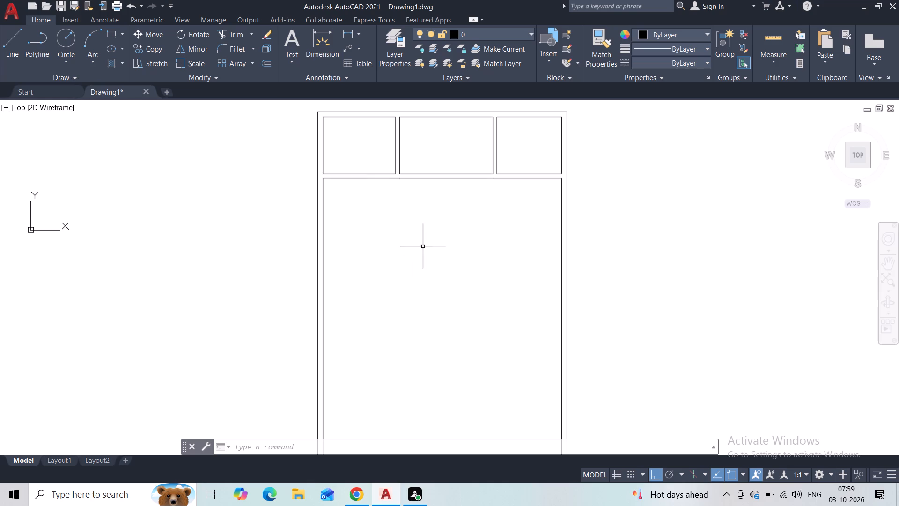
# From the main space's upper-left inner corner, draw a room outline 10'6" down, 11'3" right, and back up to the horizontal partition.
pyautogui.click(22, 44)
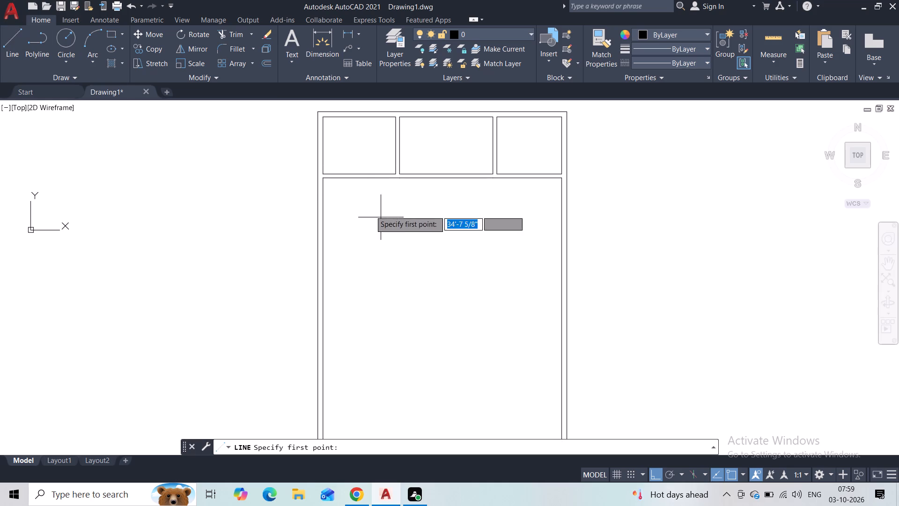
pyautogui.click(325, 181)
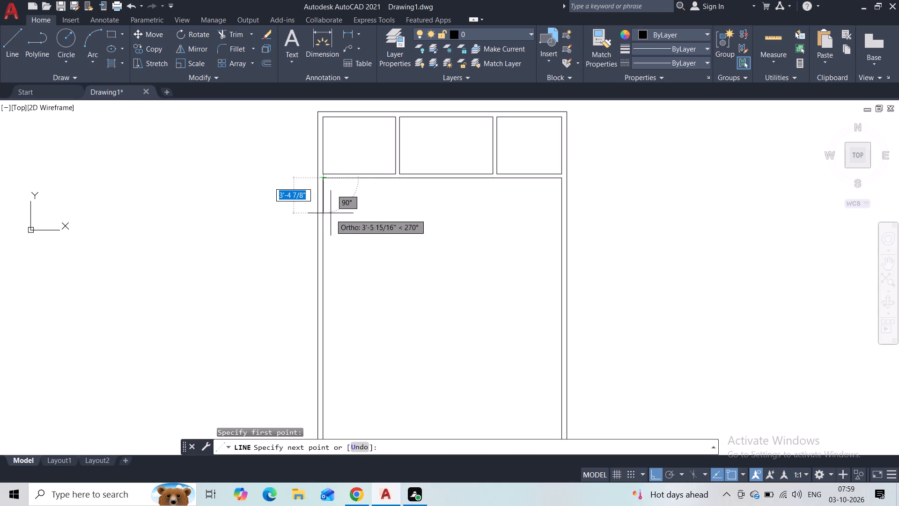
pyautogui.write("10'")
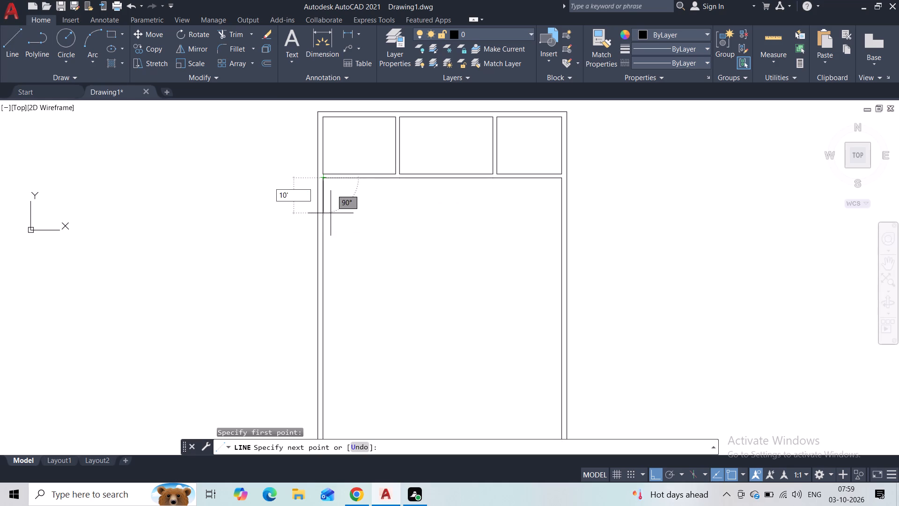
pyautogui.write('6"')
pyautogui.press('Return')
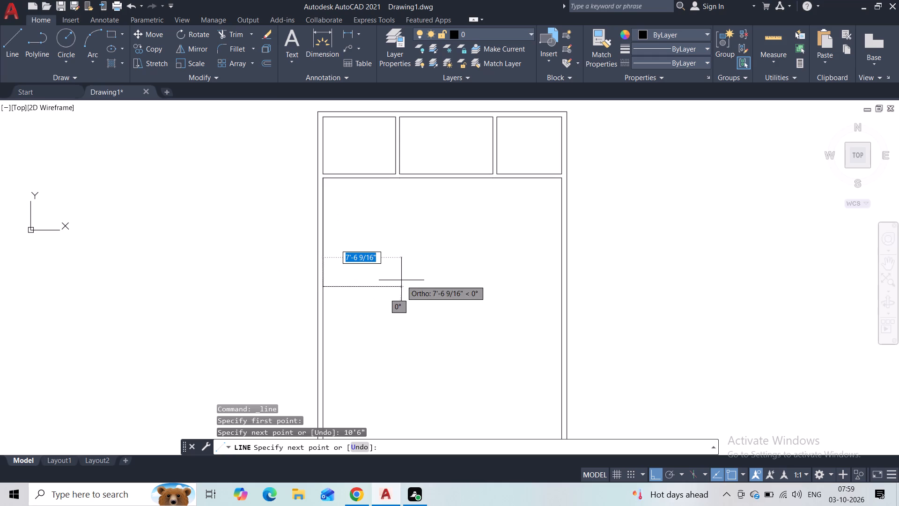
pyautogui.write('11')
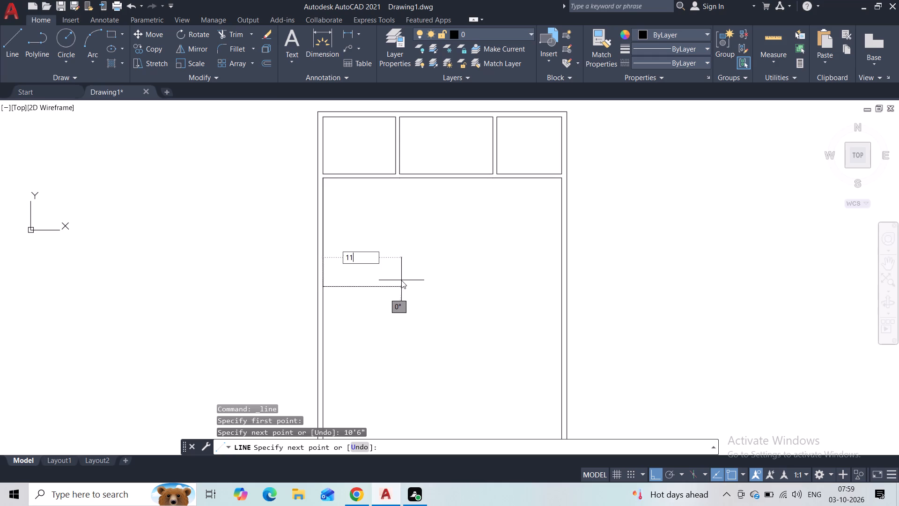
pyautogui.write('\'3"')
pyautogui.press('Return')
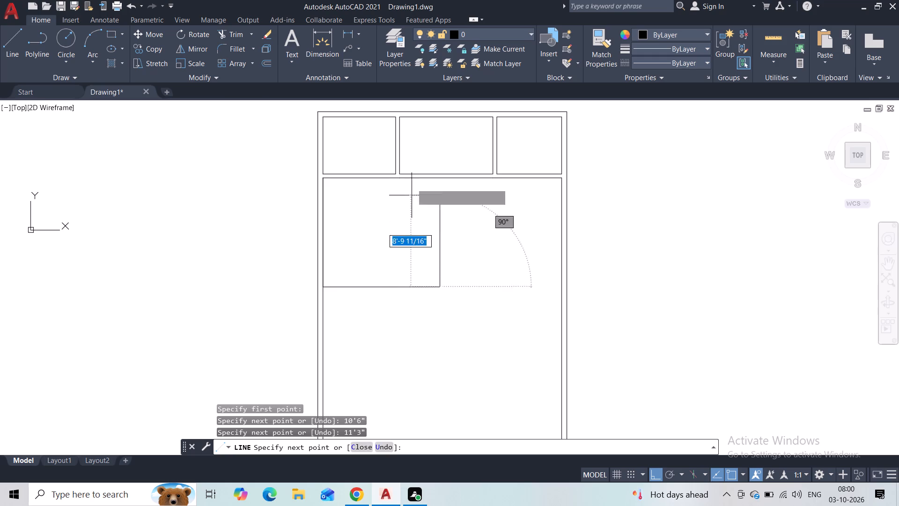
pyautogui.click(442, 177)
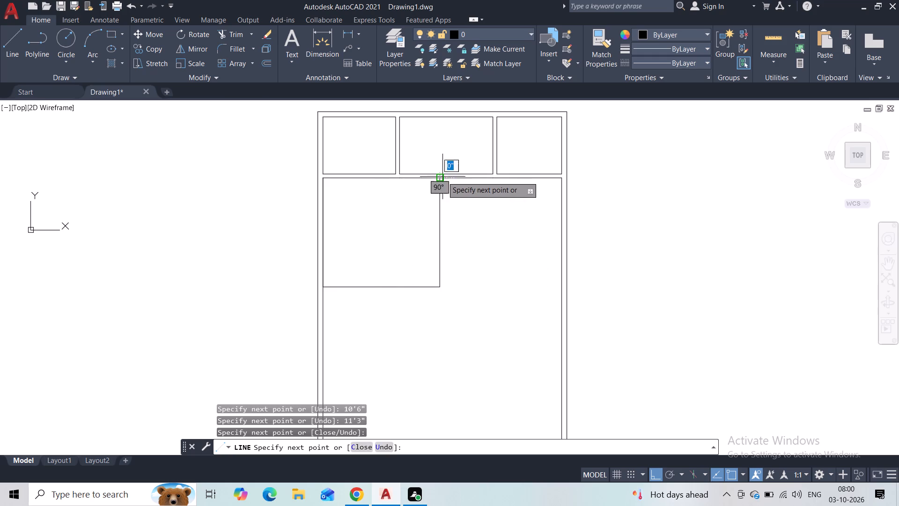
# Offset the new room's right wall line outward to the right and its bottom wall line downward by 4.5".
pyautogui.press('Escape')
pyautogui.click(451, 221)
pyautogui.click(408, 293)
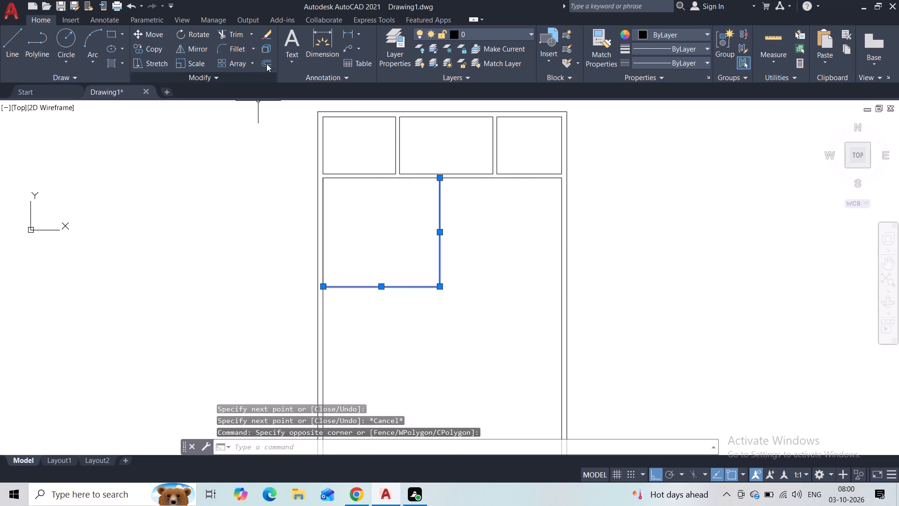
pyautogui.click(267, 63)
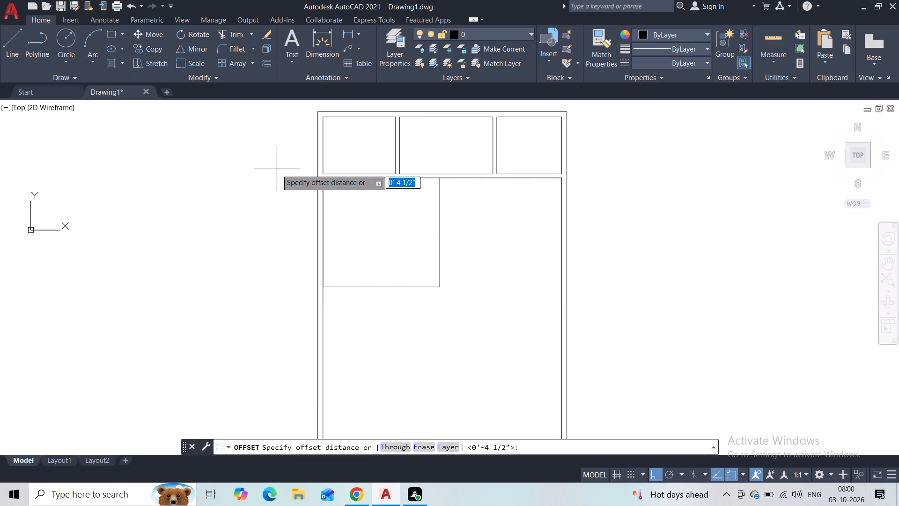
pyautogui.write('4.5')
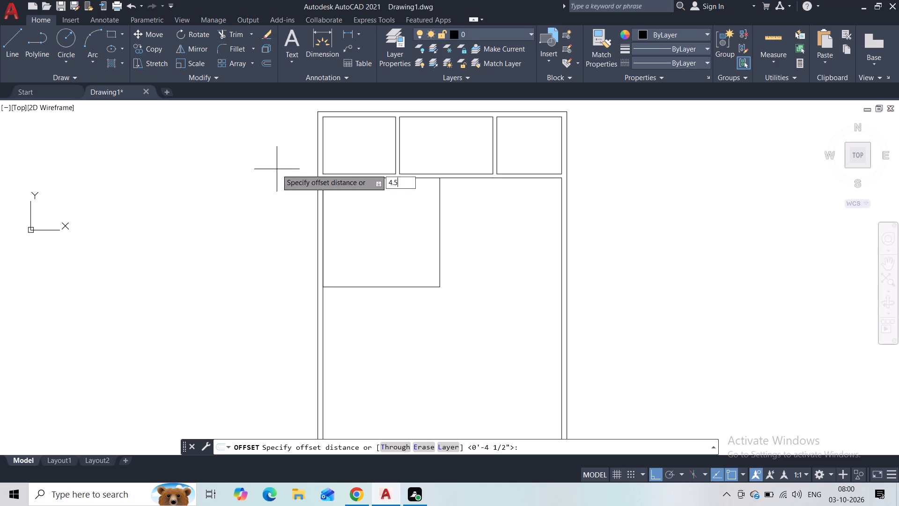
pyautogui.hotkey('shift', '"')
pyautogui.press('Return')
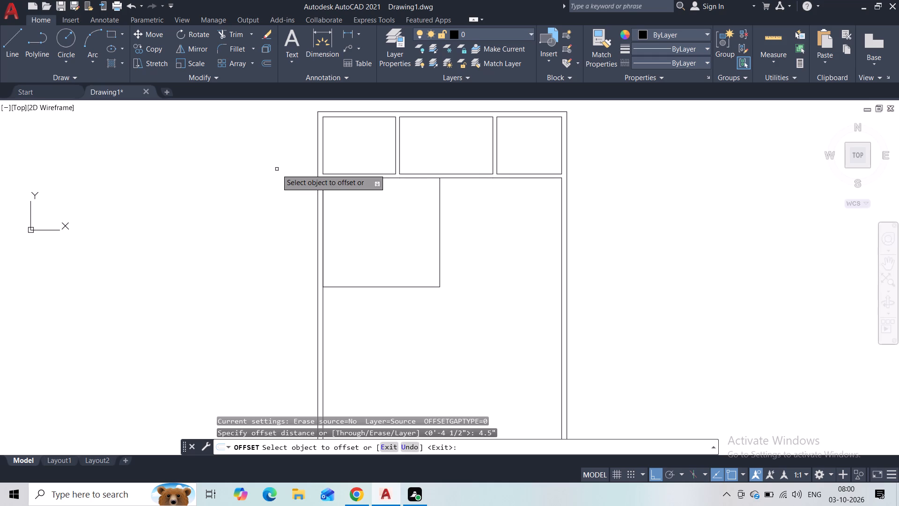
pyautogui.click(440, 234)
pyautogui.click(458, 257)
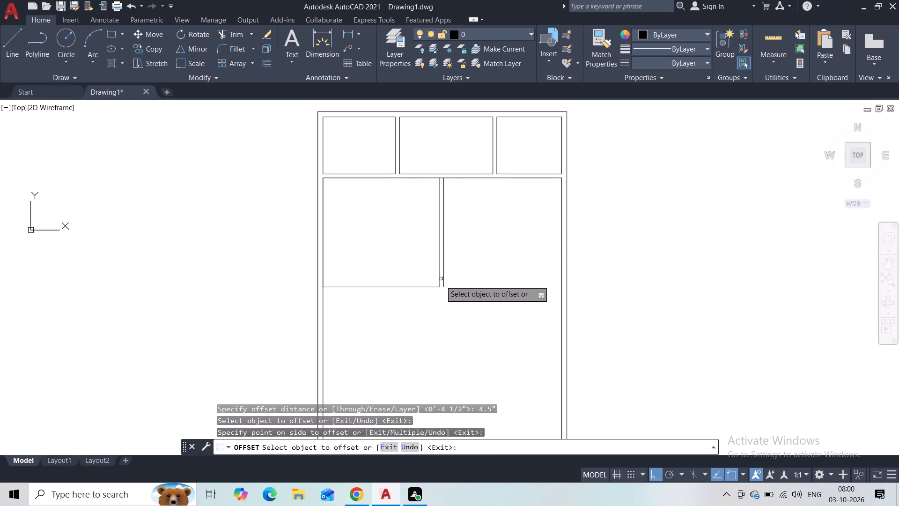
pyautogui.click(431, 287)
pyautogui.click(433, 303)
pyautogui.press('Escape')
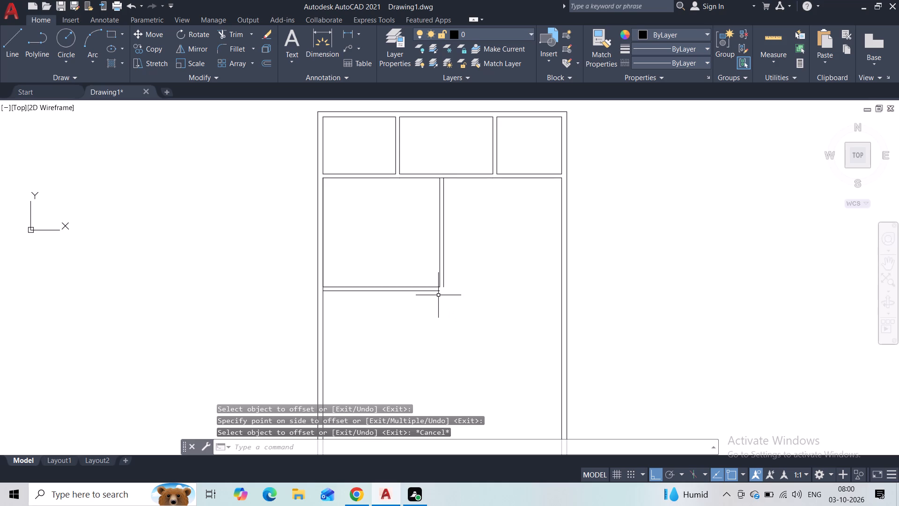
# Extend the room's bottom wall by drawing two horizontal lines, one from each offset line's lower or right end, to the right outer wall's inner face.
pyautogui.click(17, 59)
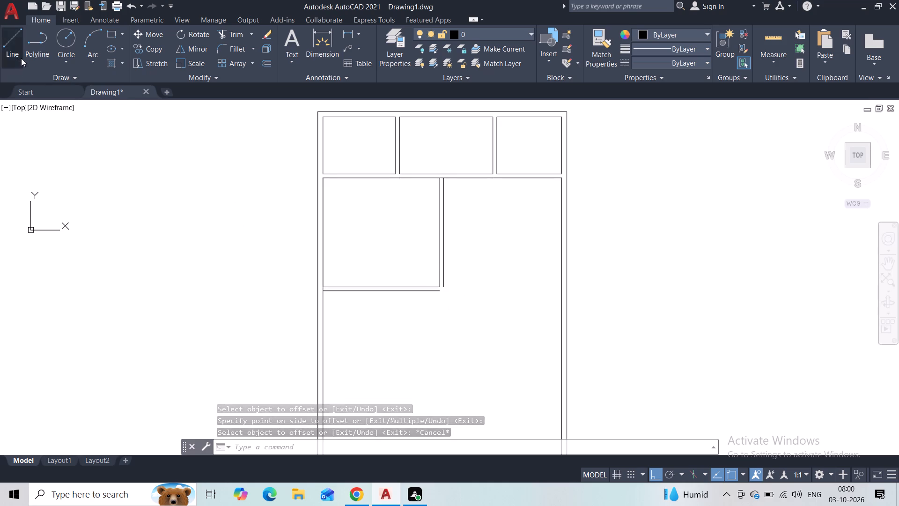
pyautogui.click(445, 288)
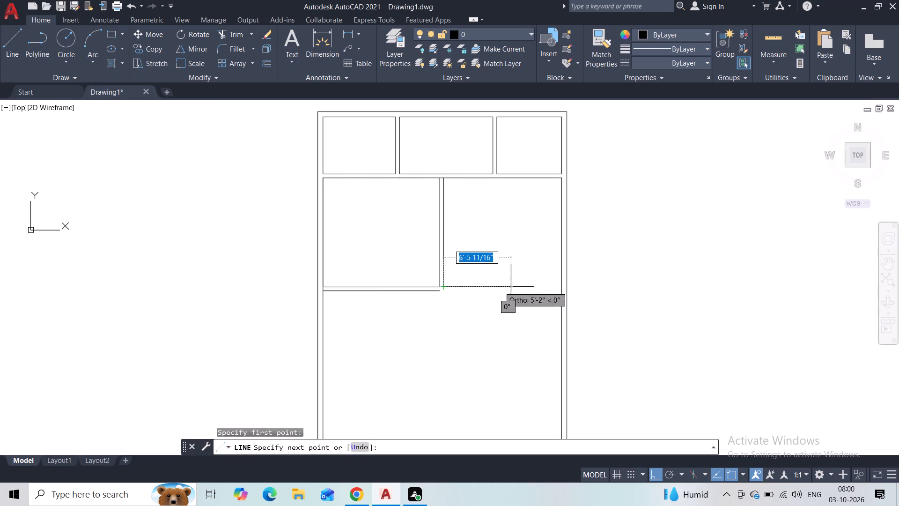
pyautogui.click(563, 284)
pyautogui.press('Escape')
pyautogui.press('space')
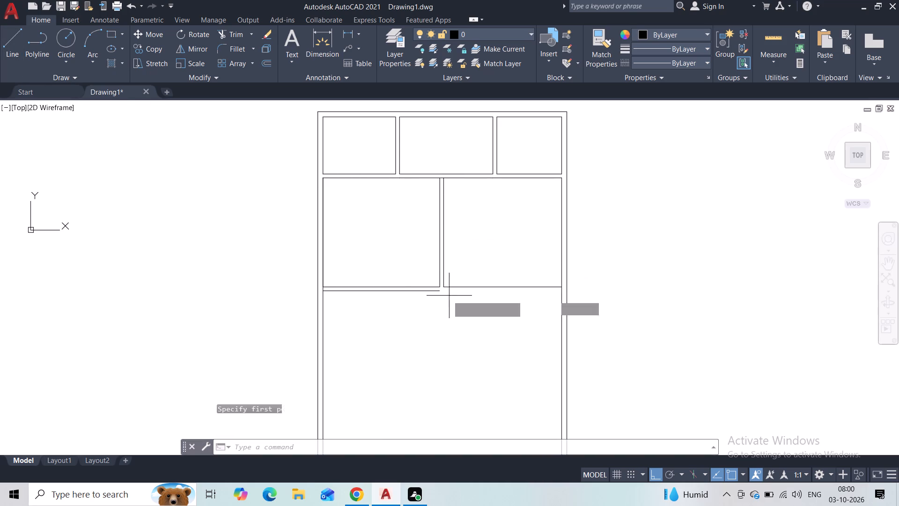
pyautogui.click(442, 292)
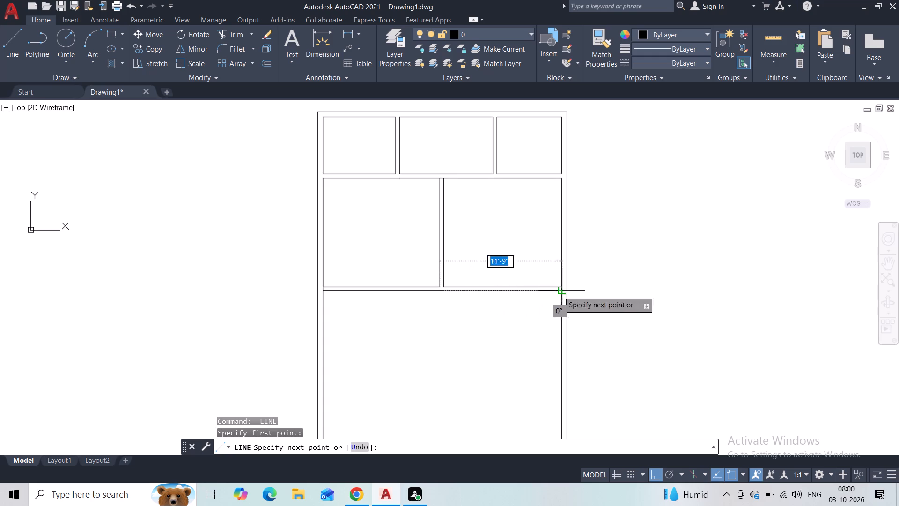
pyautogui.click(559, 291)
pyautogui.press('Escape')
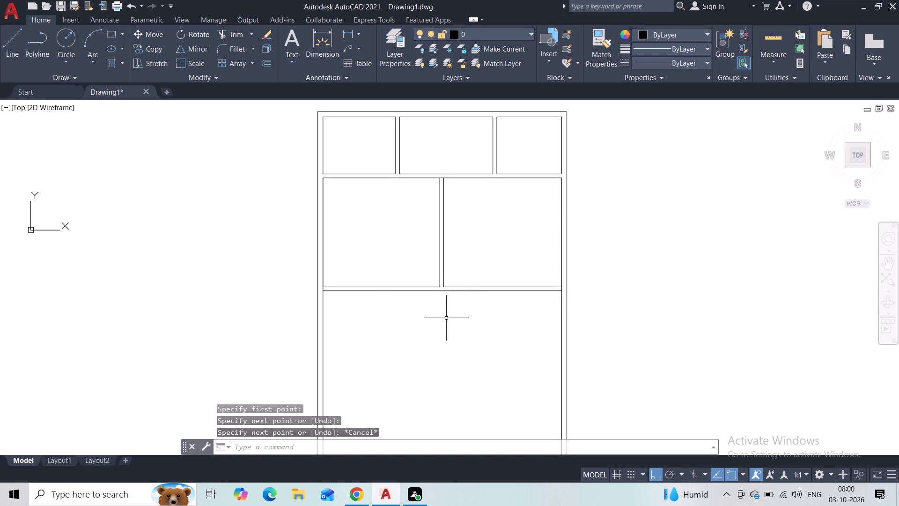
# Trim the inner lines of the left and right outer walls between the two faces of the new horizontal partition.
pyautogui.scroll(2, 334, 287)
pyautogui.click(223, 28)
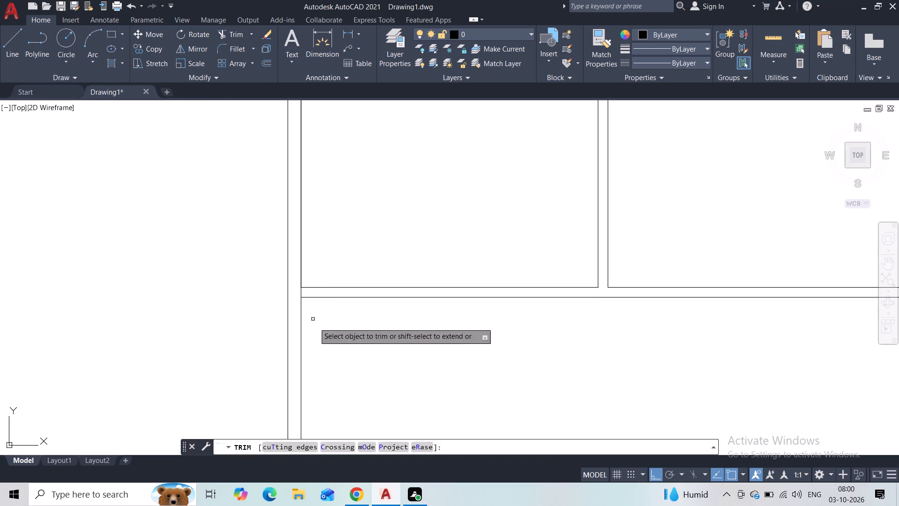
pyautogui.scroll(2, 319, 346)
pyautogui.moveTo(252, 205); pyautogui.dragTo(281, 208)
pyautogui.scroll(-2, 413, 245)
pyautogui.moveTo(671, 263); pyautogui.dragTo(303, 323, button='middle')
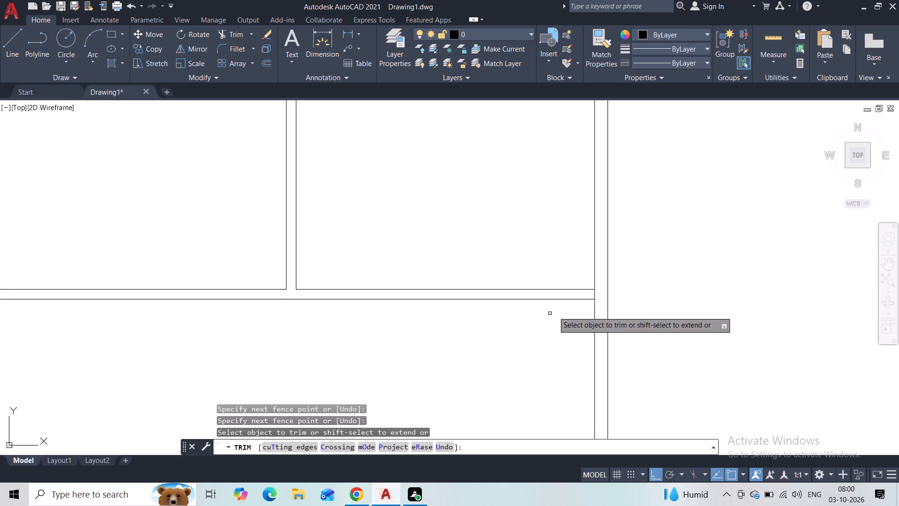
pyautogui.scroll(2, 556, 311)
pyautogui.moveTo(658, 271); pyautogui.dragTo(636, 271)
pyautogui.scroll(-3, 554, 235)
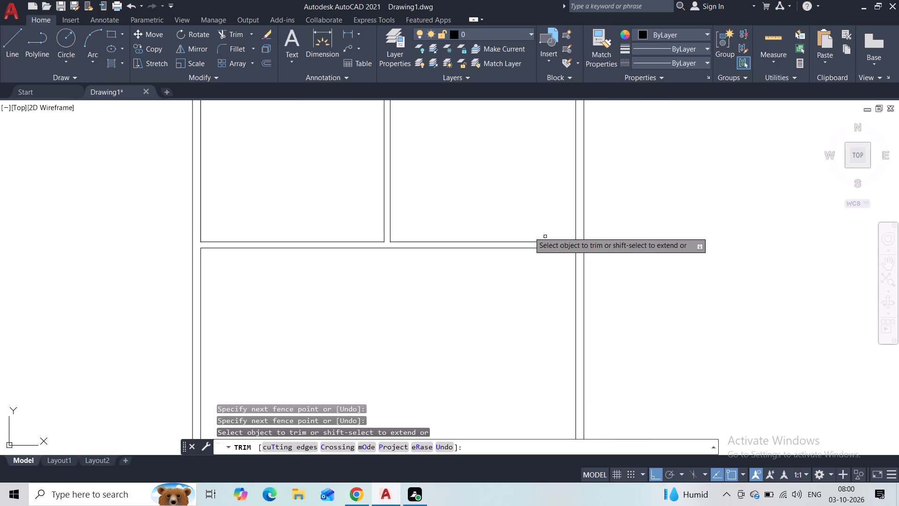
# Trim the upper horizontal partition's lower line between the two faces of the vertical partition separating the two middle rooms.
pyautogui.moveTo(451, 184); pyautogui.dragTo(484, 327, button='middle')
pyautogui.scroll(3, 416, 219)
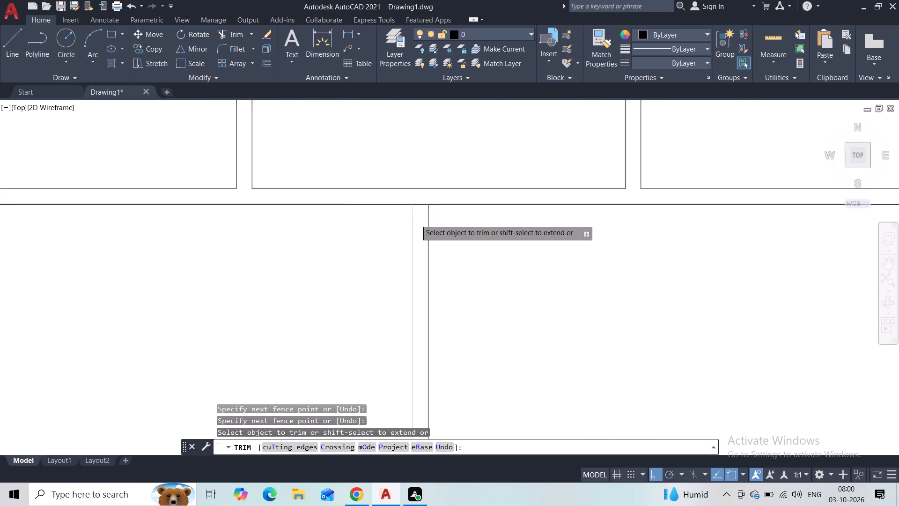
pyautogui.moveTo(420, 183); pyautogui.dragTo(425, 219)
pyautogui.scroll(-3, 472, 246)
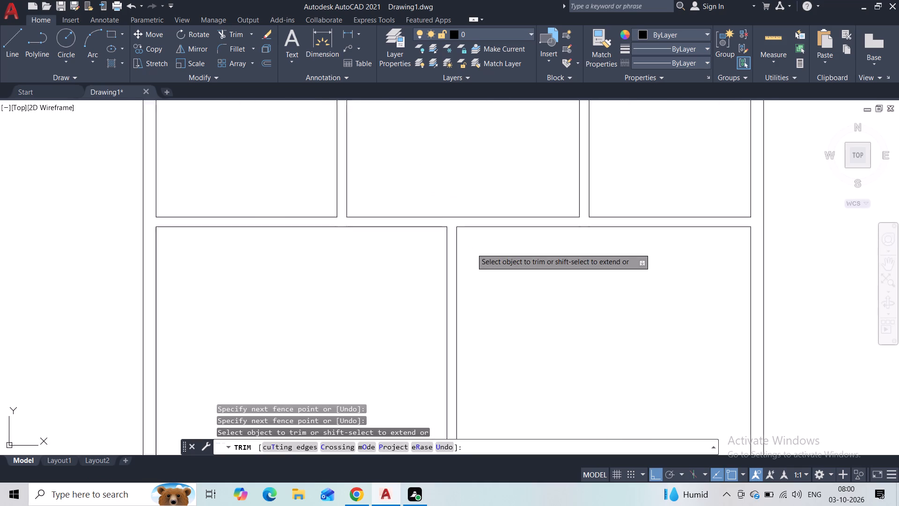
pyautogui.press('Escape')
# From the lower space's upper-left inner corner, draw an outline 3'6" down, 7' right, 7'6" down, and back left to the outer wall.
pyautogui.moveTo(497, 303); pyautogui.dragTo(510, 259, button='middle')
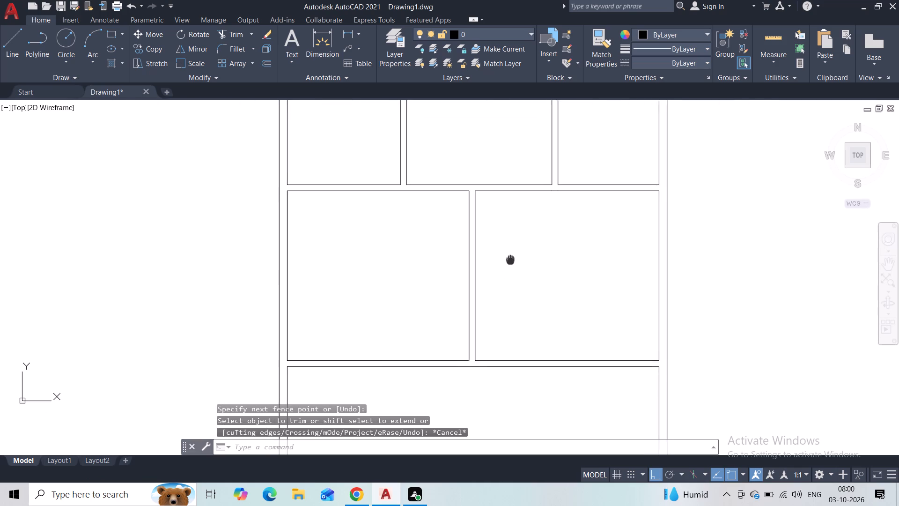
pyautogui.moveTo(510, 259); pyautogui.dragTo(512, 269, button='middle')
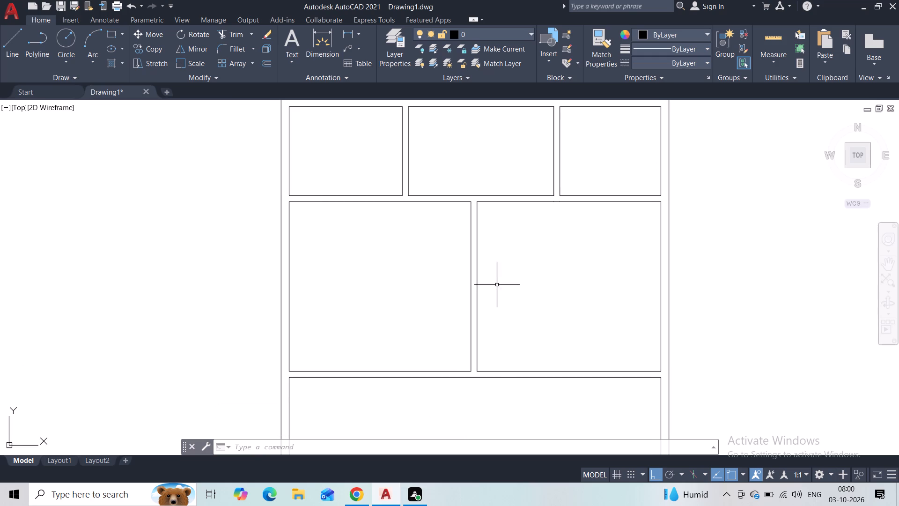
pyautogui.moveTo(495, 301); pyautogui.dragTo(502, 211, button='middle')
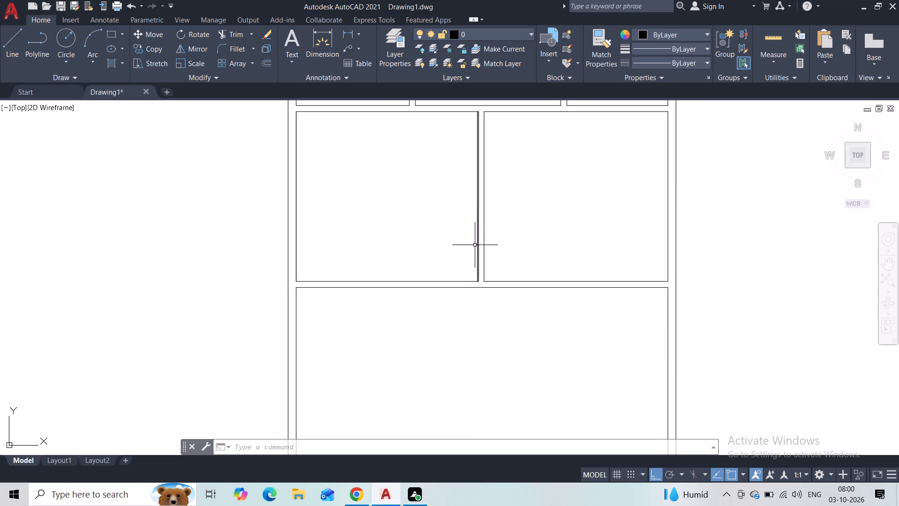
pyautogui.scroll(-1, 458, 328)
pyautogui.moveTo(457, 328); pyautogui.dragTo(463, 262, button='middle')
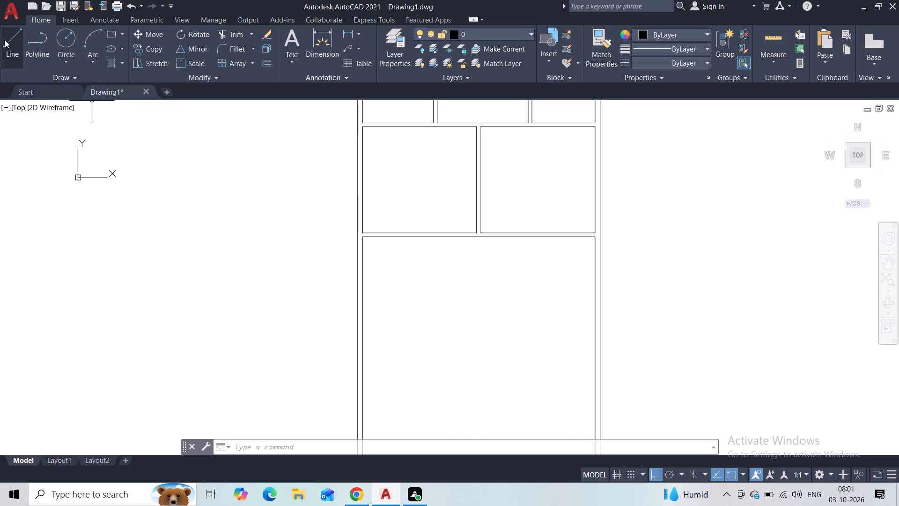
pyautogui.click(12, 49)
pyautogui.scroll(2, 367, 247)
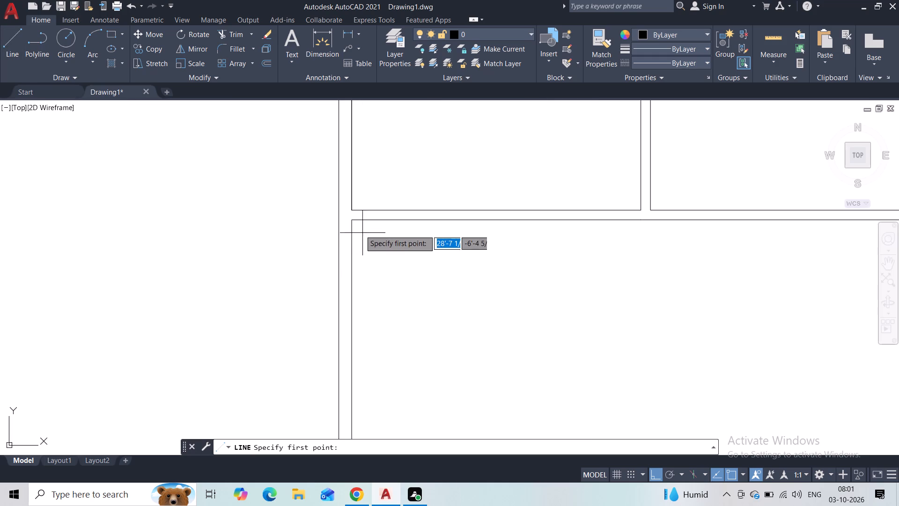
pyautogui.click(352, 224)
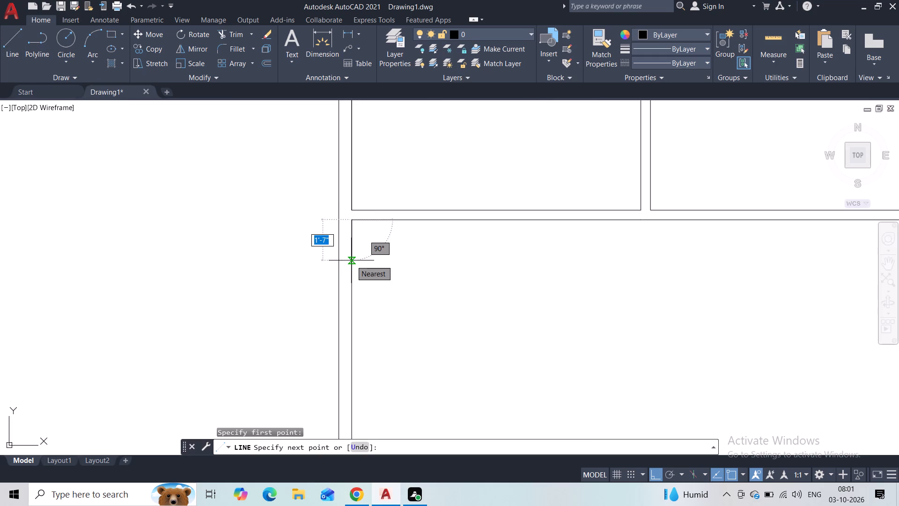
pyautogui.write("3'")
pyautogui.write('6"')
pyautogui.press('Return')
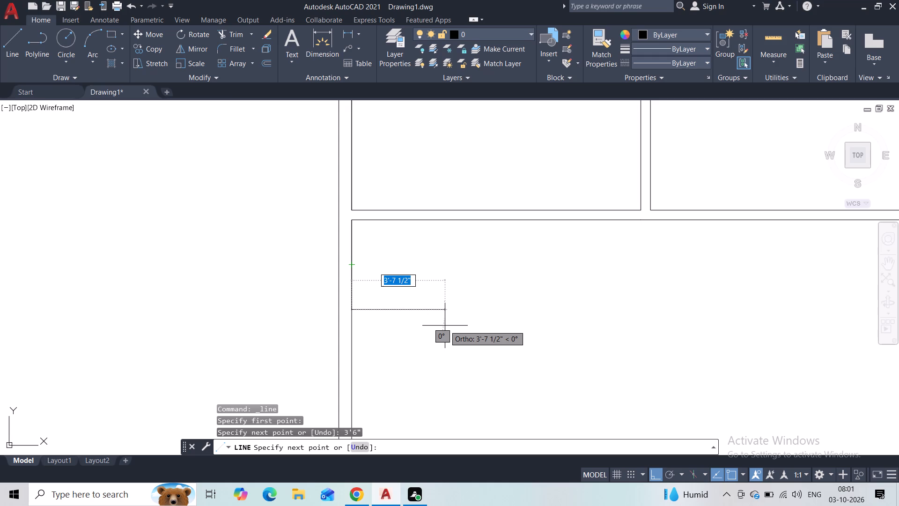
pyautogui.press('7')
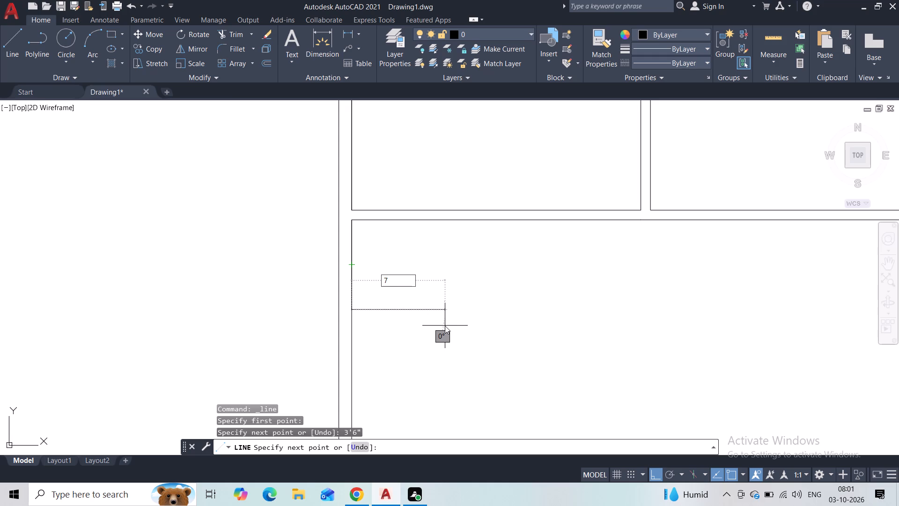
pyautogui.press("'")
pyautogui.press('Return')
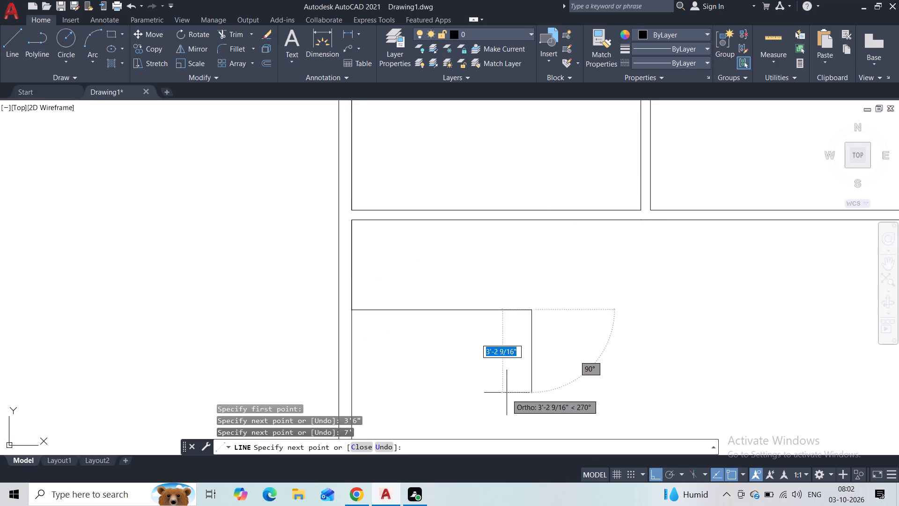
pyautogui.write('7\'6"')
pyautogui.press('Return')
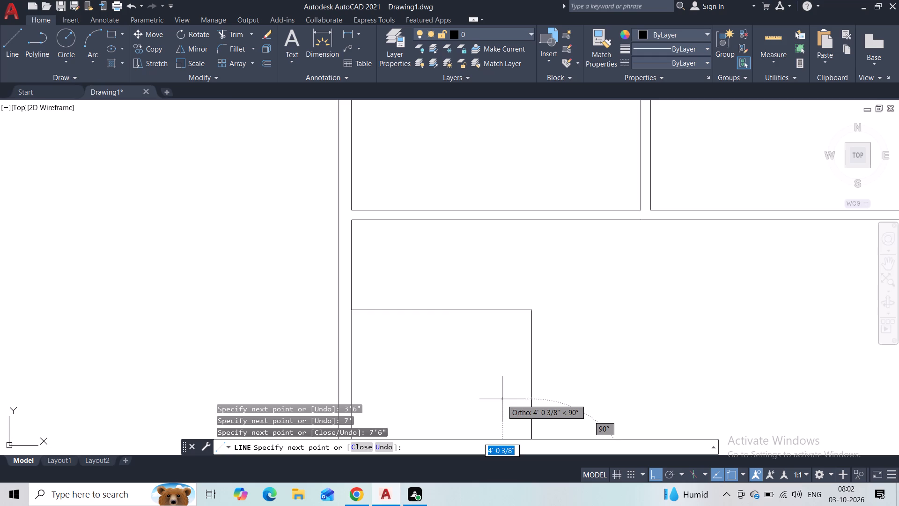
pyautogui.moveTo(452, 346); pyautogui.dragTo(466, 112, button='middle')
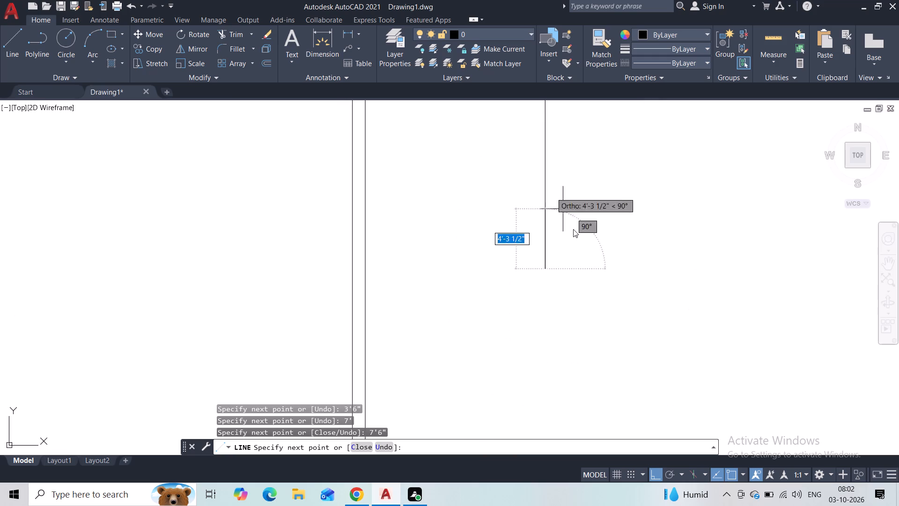
pyautogui.click(367, 270)
pyautogui.press('Escape')
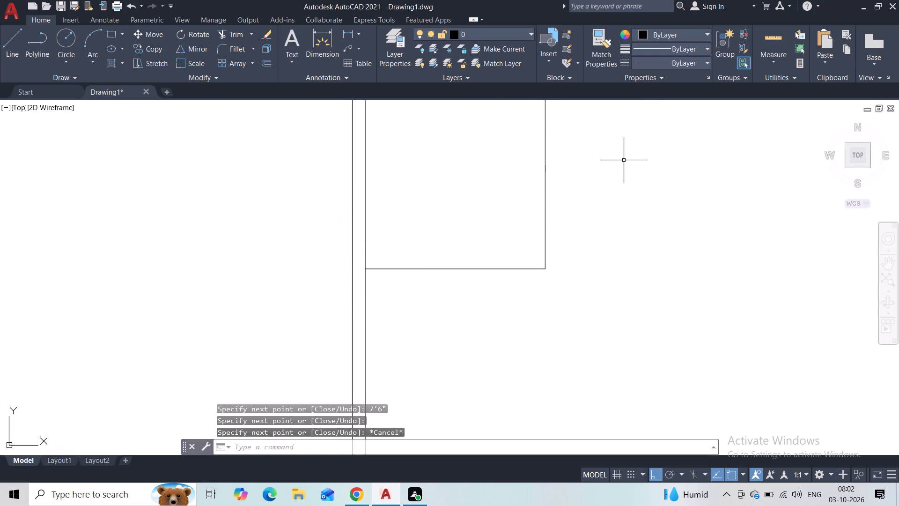
# Offset the small room's outline by 4.5": its bottom line downward, right line outward, and top line inward.
pyautogui.click(569, 167)
pyautogui.click(535, 267)
pyautogui.click(514, 241)
pyautogui.click(512, 295)
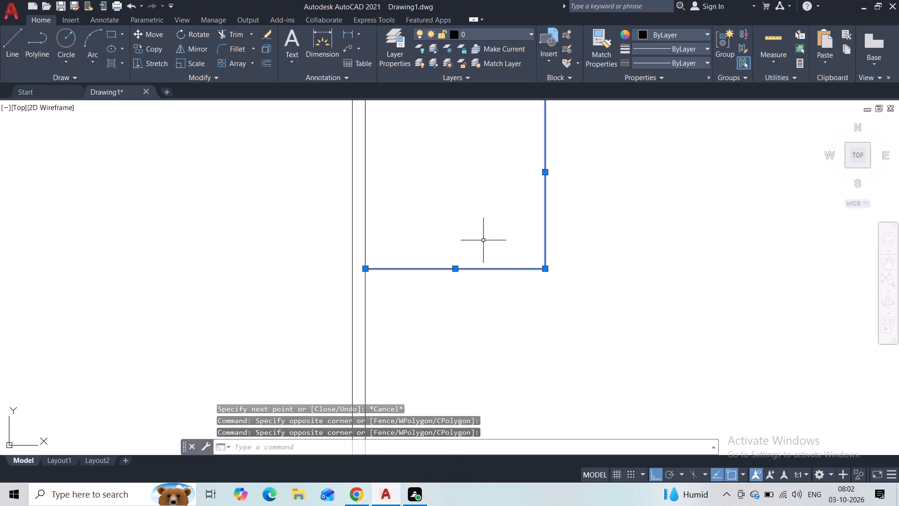
pyautogui.click(270, 65)
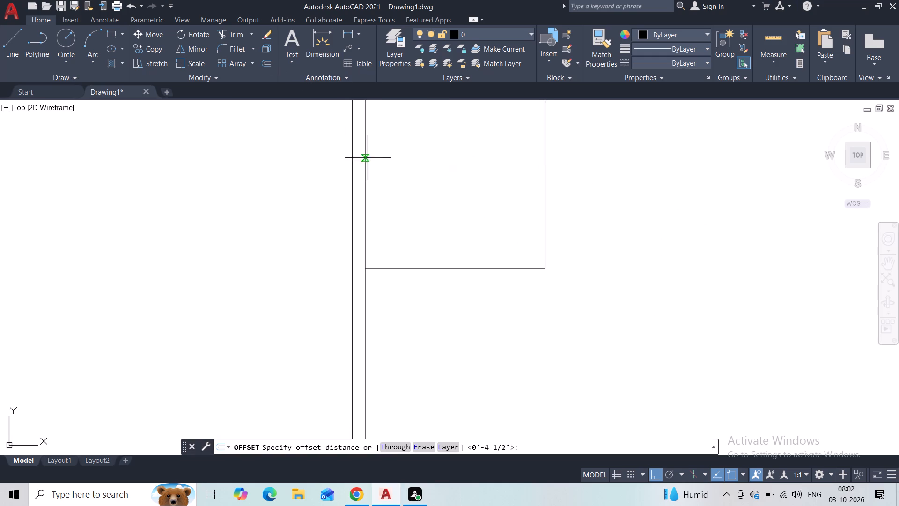
pyautogui.write('4.5"')
pyautogui.press('Return')
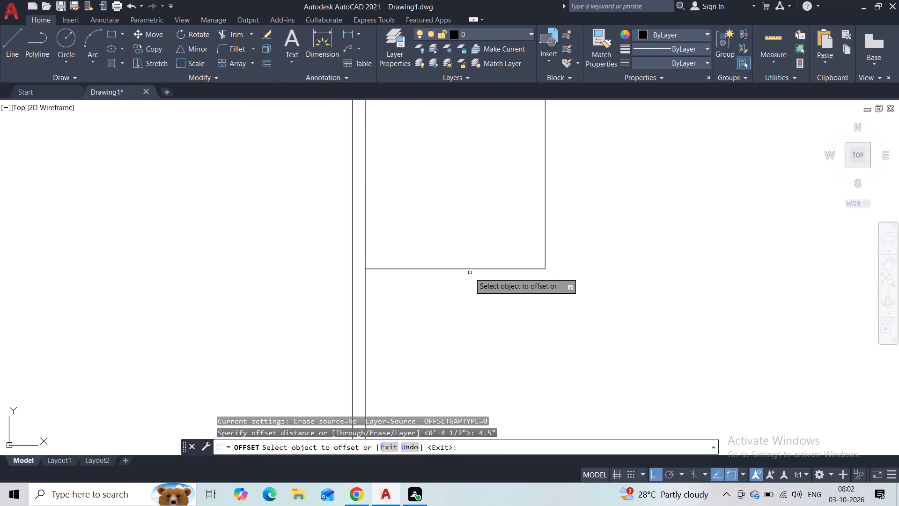
pyautogui.click(471, 269)
pyautogui.click(472, 306)
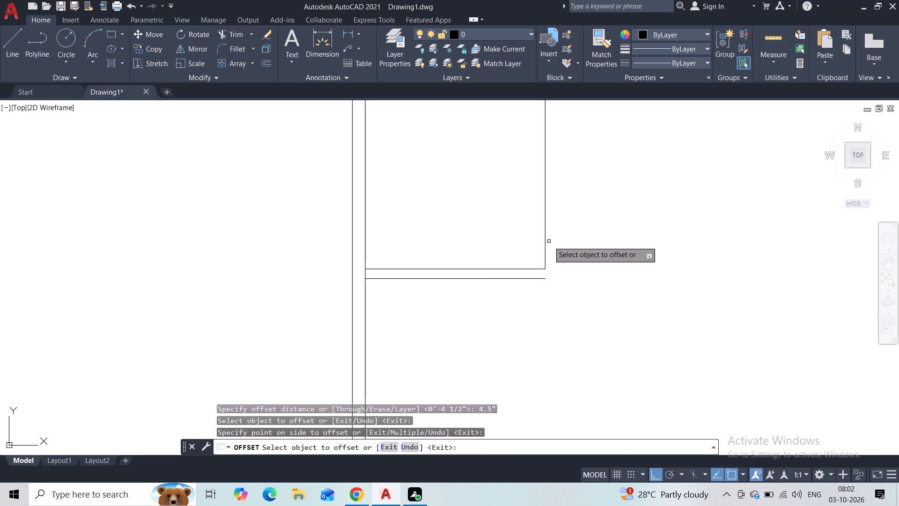
pyautogui.click(546, 246)
pyautogui.click(564, 242)
pyautogui.scroll(-2, 589, 164)
pyautogui.moveTo(589, 164); pyautogui.dragTo(589, 272, button='middle')
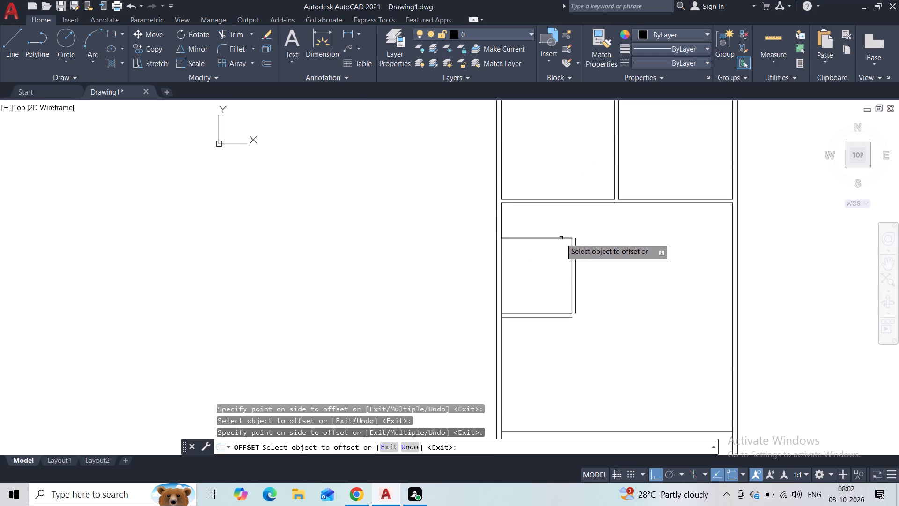
pyautogui.click(561, 238)
pyautogui.click(558, 263)
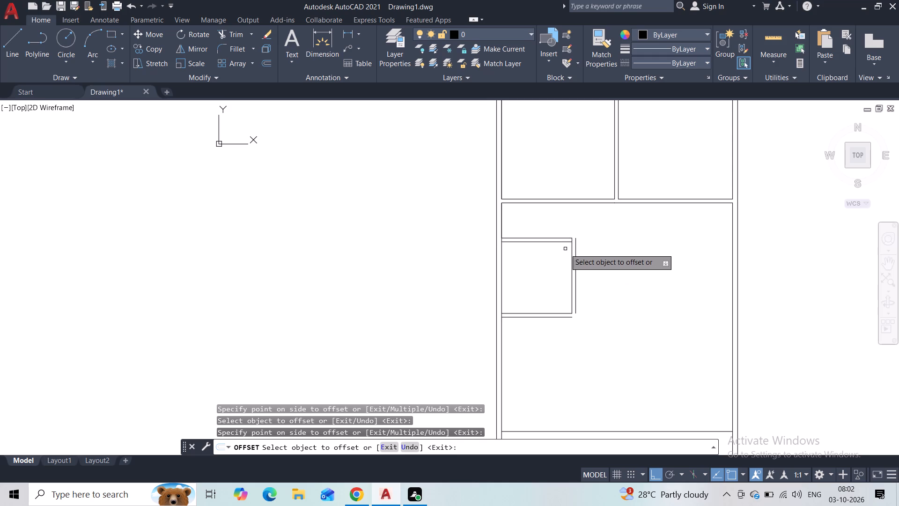
pyautogui.press('Escape')
pyautogui.scroll(2, 565, 249)
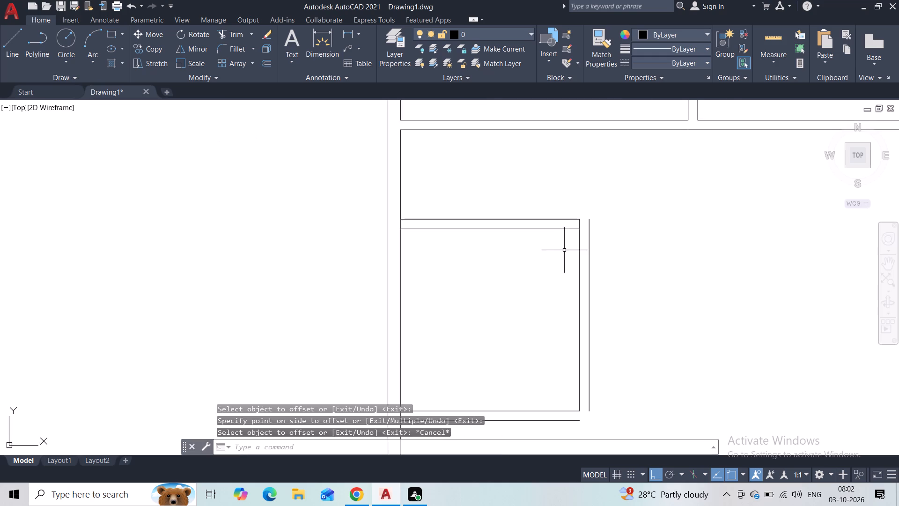
# Delete the construction line on the left outer wall's inner face between the horizontal partition and the small room.
pyautogui.click(401, 186)
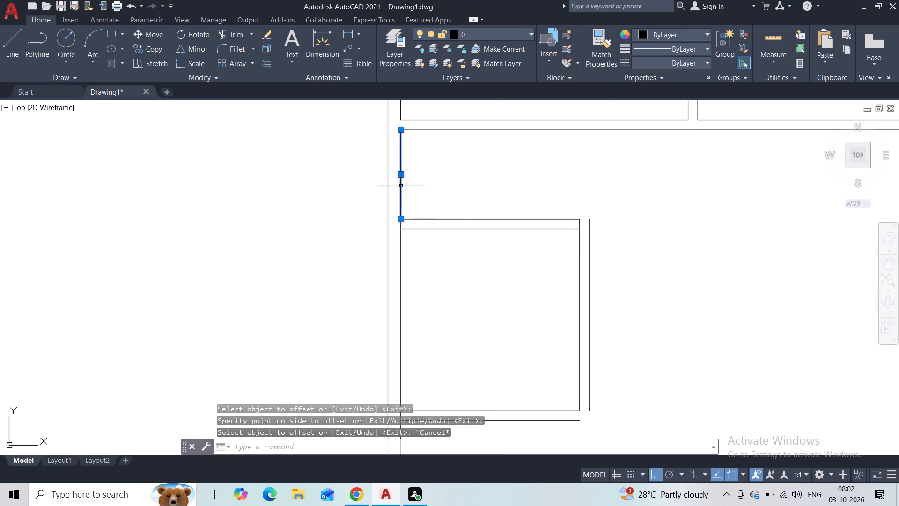
pyautogui.press('Delete')
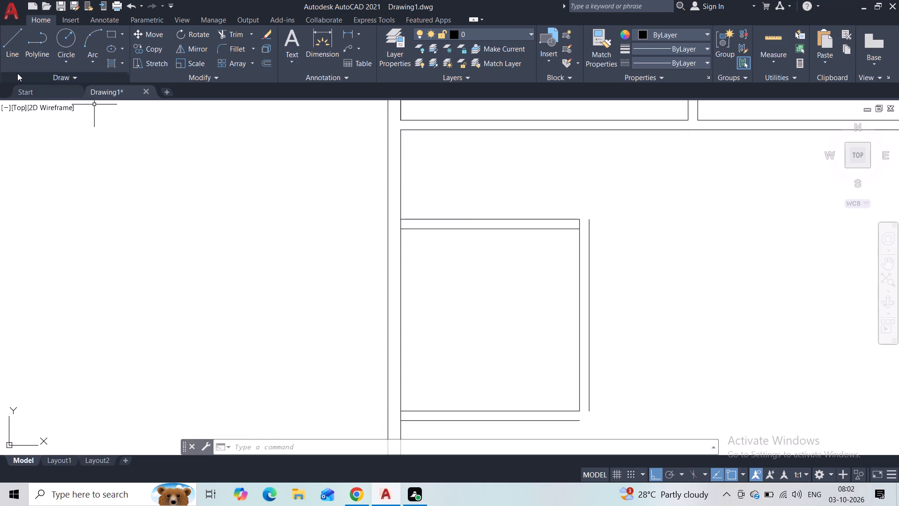
# From the lower space's upper-right inner corner, draw an outline 8' left, 11'6" down, and back right to the outer wall.
pyautogui.click(15, 57)
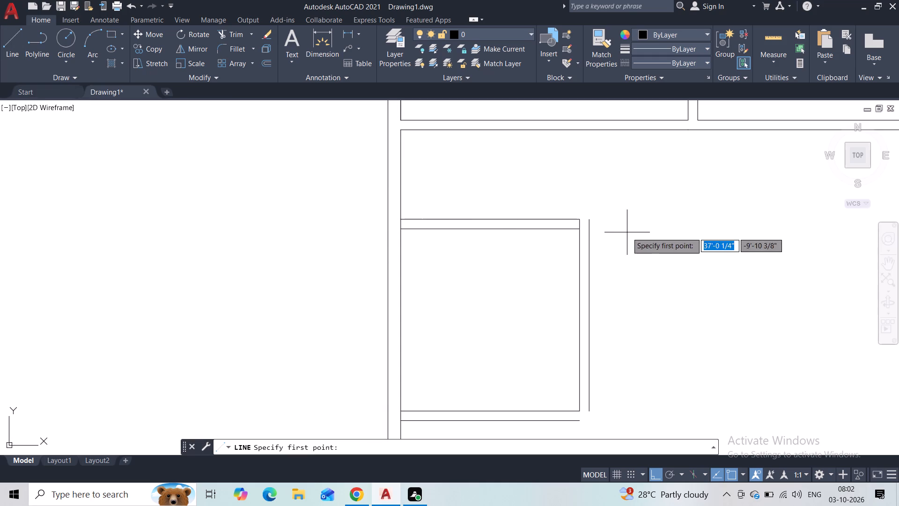
pyautogui.moveTo(627, 233); pyautogui.dragTo(447, 203, button='middle')
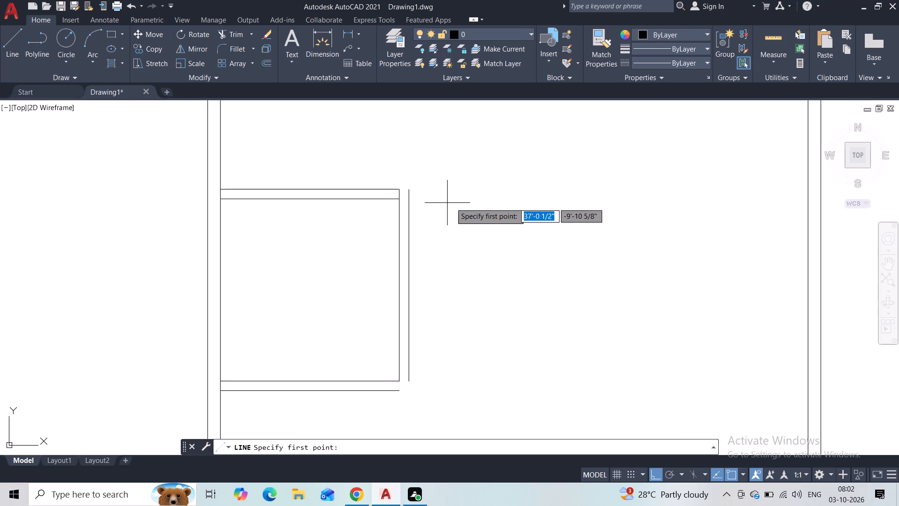
pyautogui.scroll(-2, 510, 191)
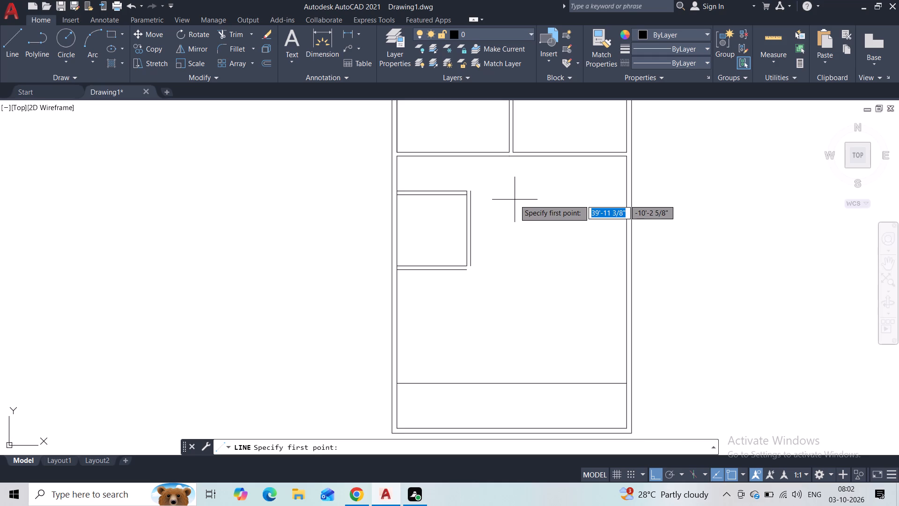
pyautogui.click(626, 159)
pyautogui.write("8'")
pyautogui.press('Return')
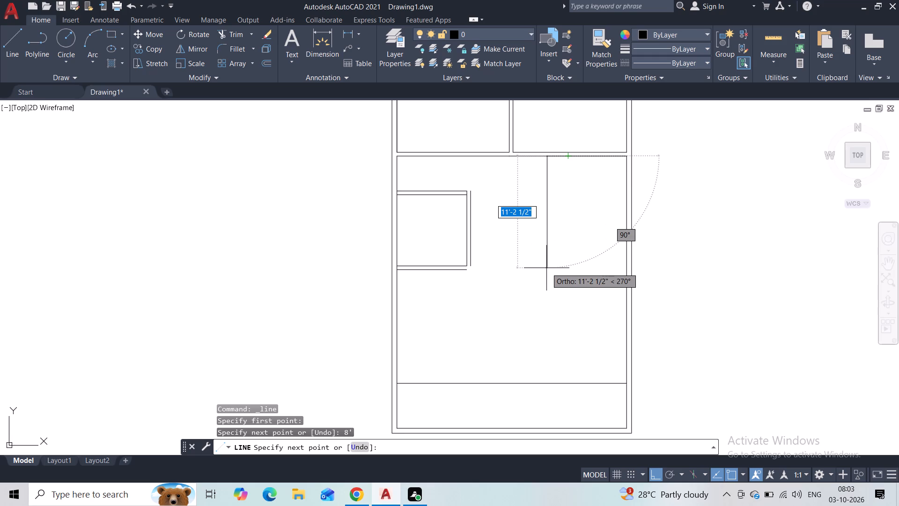
pyautogui.write('11')
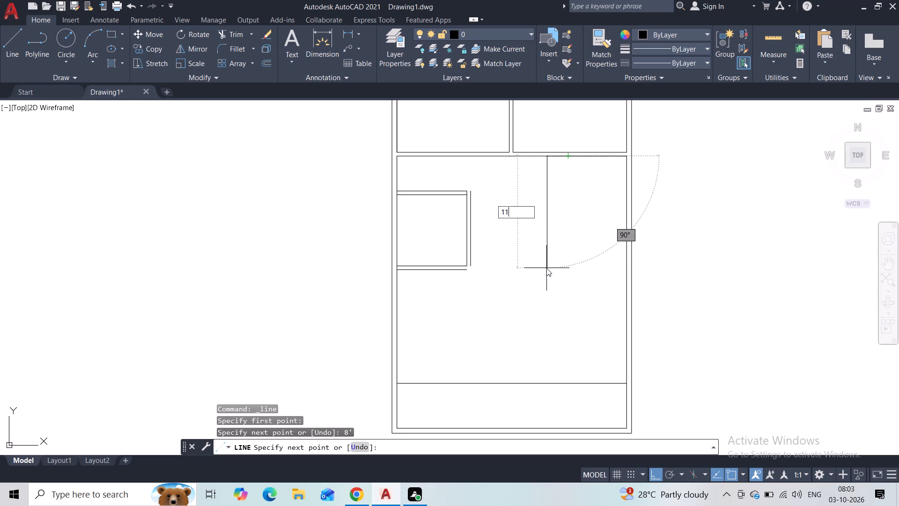
pyautogui.write('\'6"')
pyautogui.press('Return')
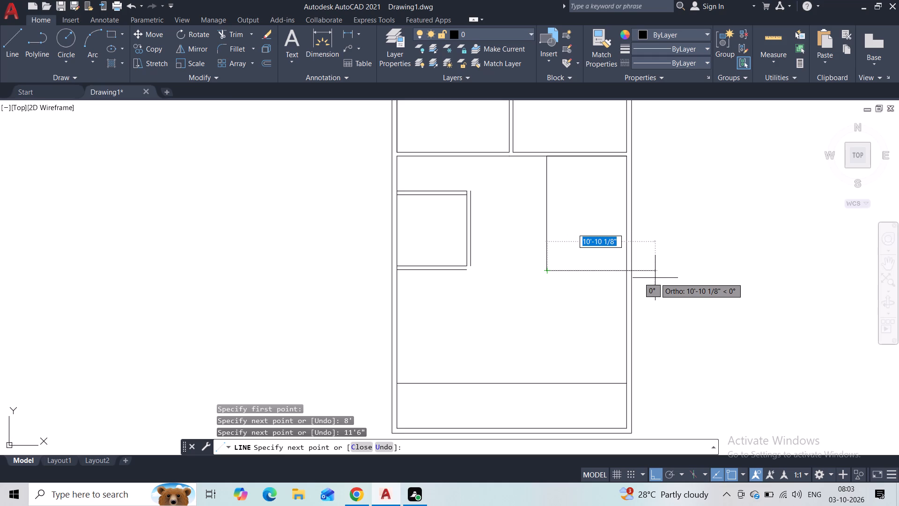
pyautogui.click(624, 273)
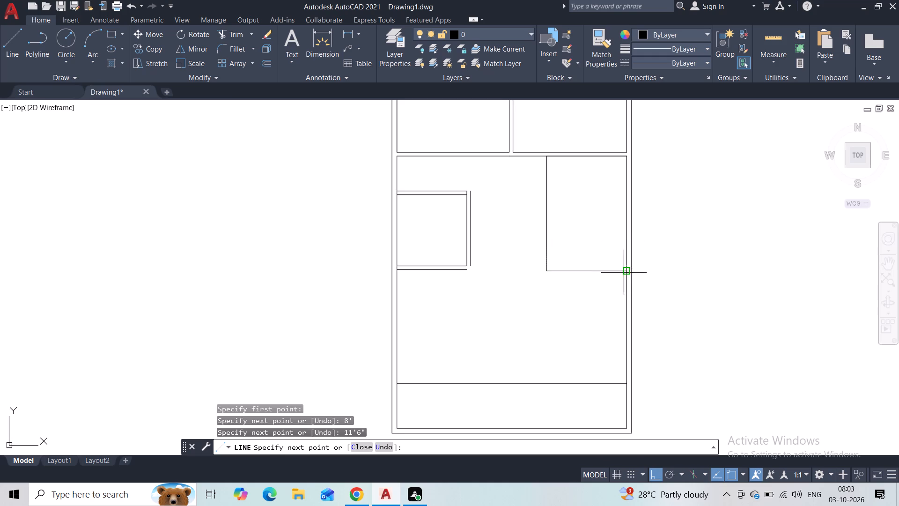
pyautogui.press('Escape')
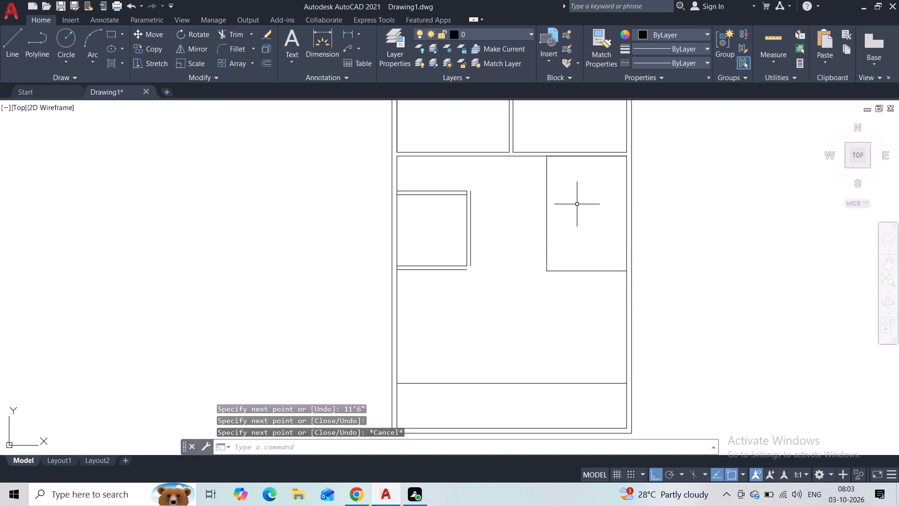
# Delete the new outline's 8' top line that overlaps the horizontal partition.
pyautogui.click(575, 156)
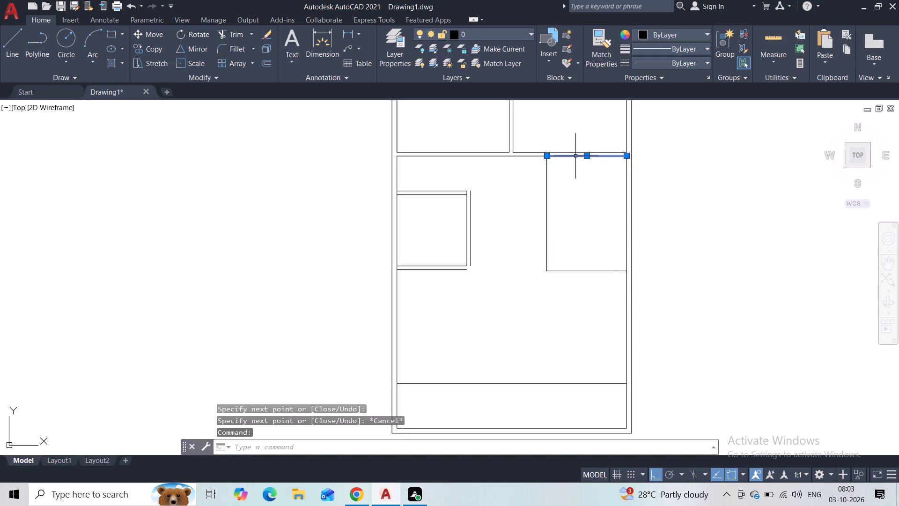
pyautogui.press('Delete')
# Offset the right room's bottom line downward and its left line outward by 4.5".
pyautogui.click(566, 197)
pyautogui.click(549, 273)
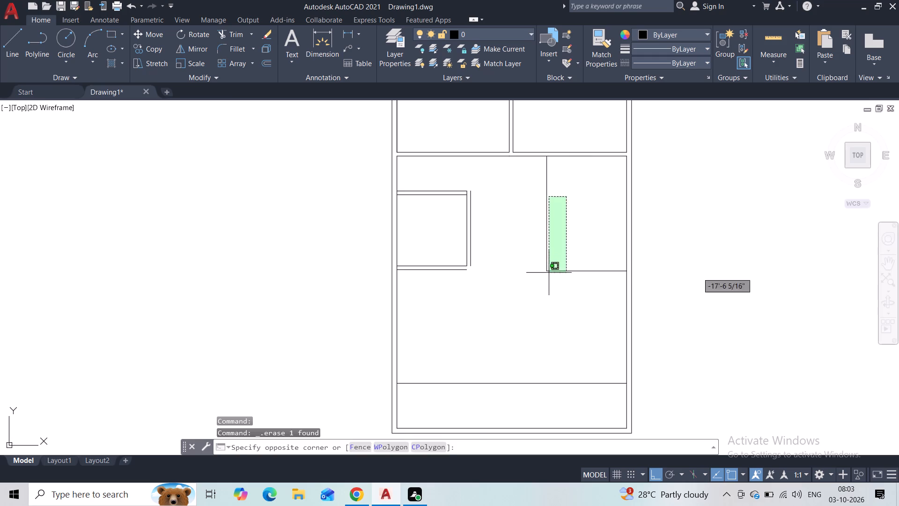
pyautogui.click(259, 62)
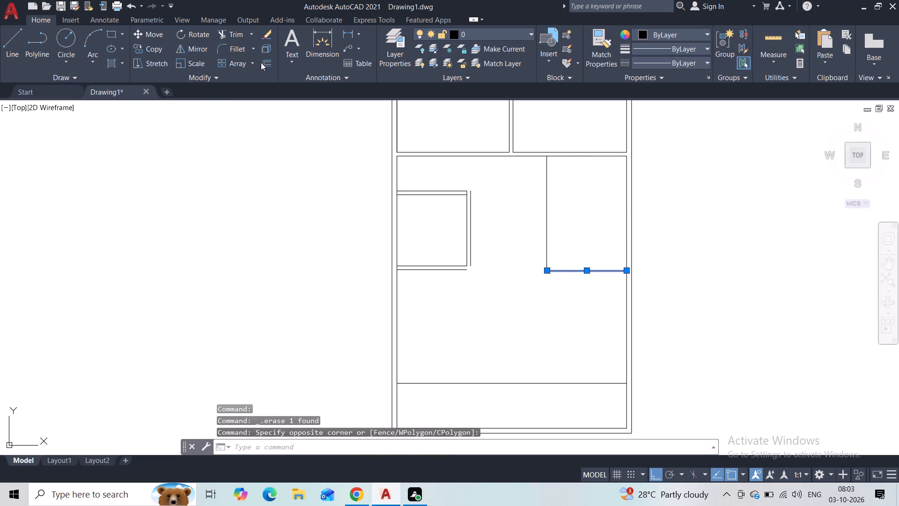
pyautogui.click(261, 62)
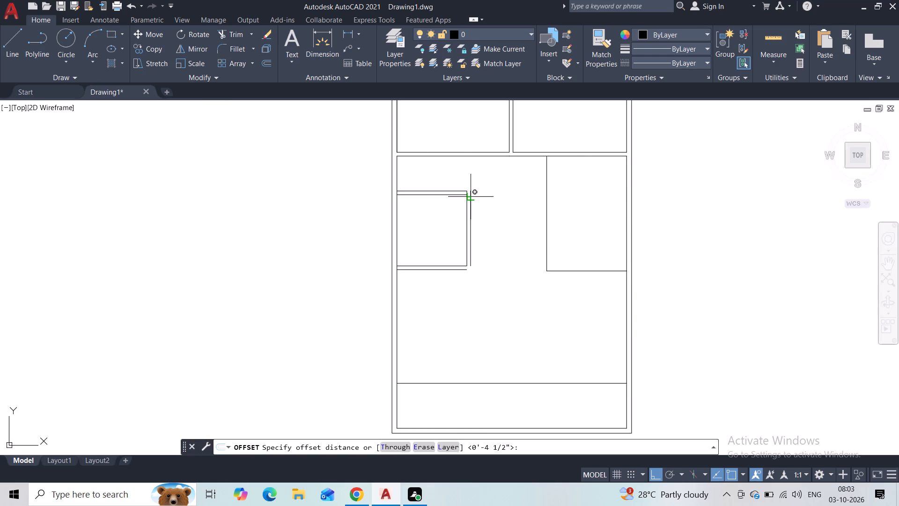
pyautogui.write('4.5"')
pyautogui.press('Return')
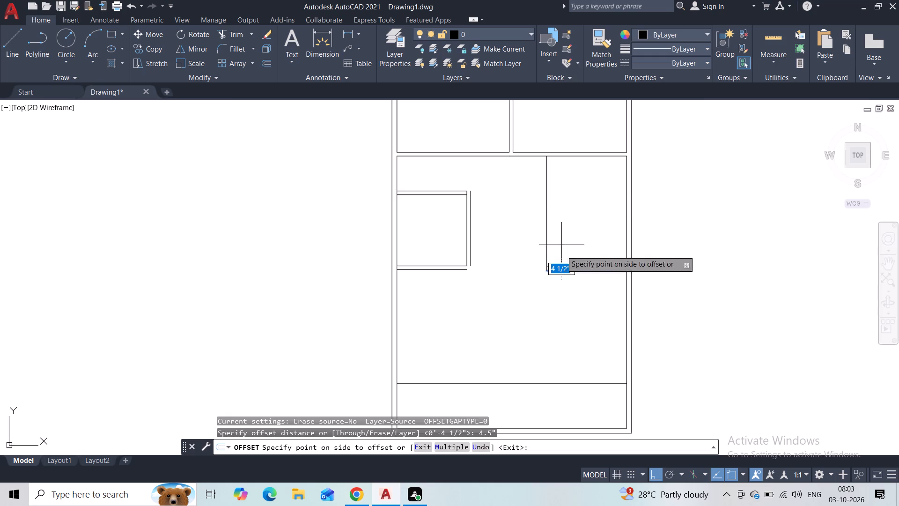
pyautogui.click(561, 320)
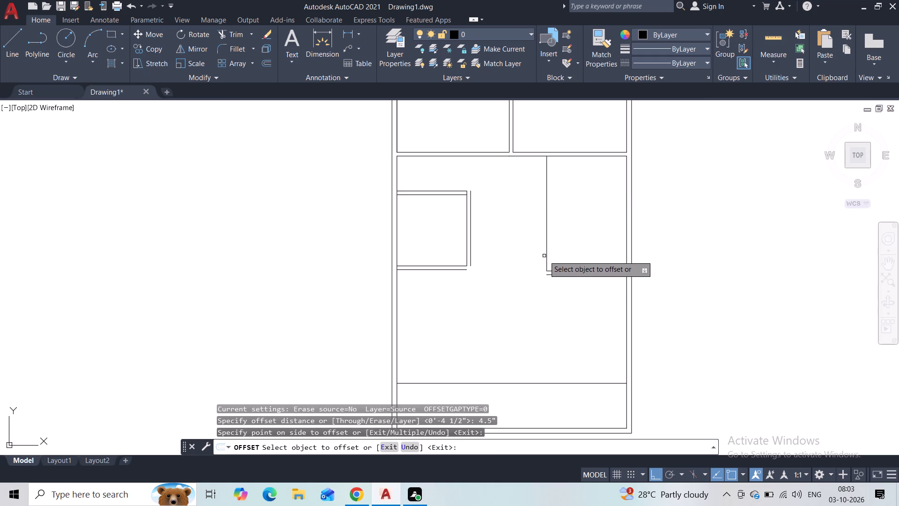
pyautogui.click(547, 251)
pyautogui.click(523, 263)
pyautogui.press('Escape')
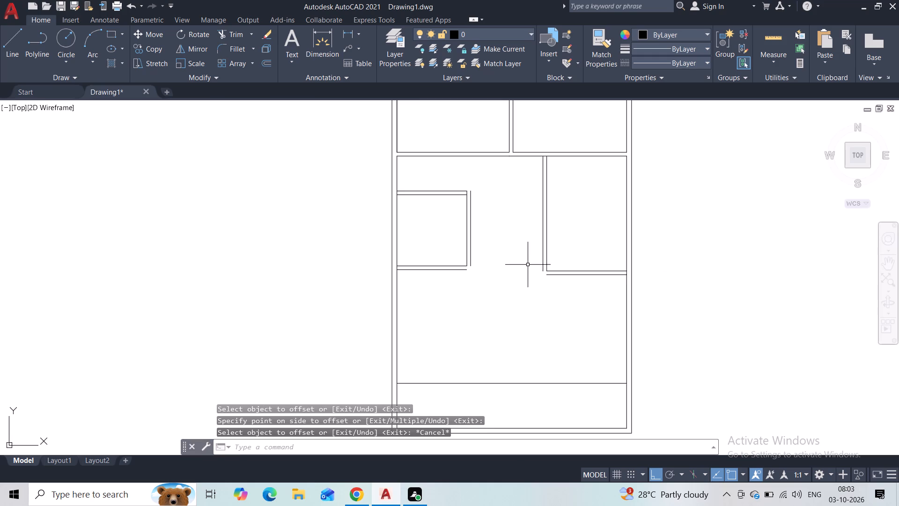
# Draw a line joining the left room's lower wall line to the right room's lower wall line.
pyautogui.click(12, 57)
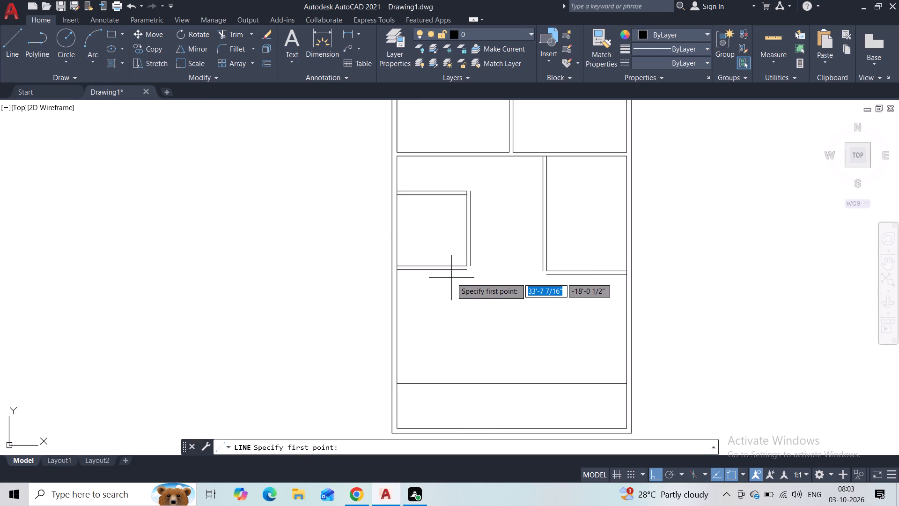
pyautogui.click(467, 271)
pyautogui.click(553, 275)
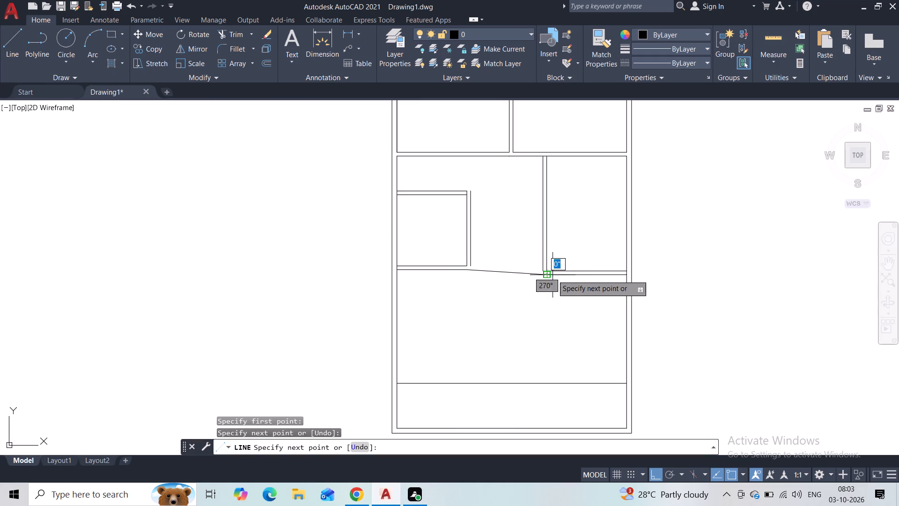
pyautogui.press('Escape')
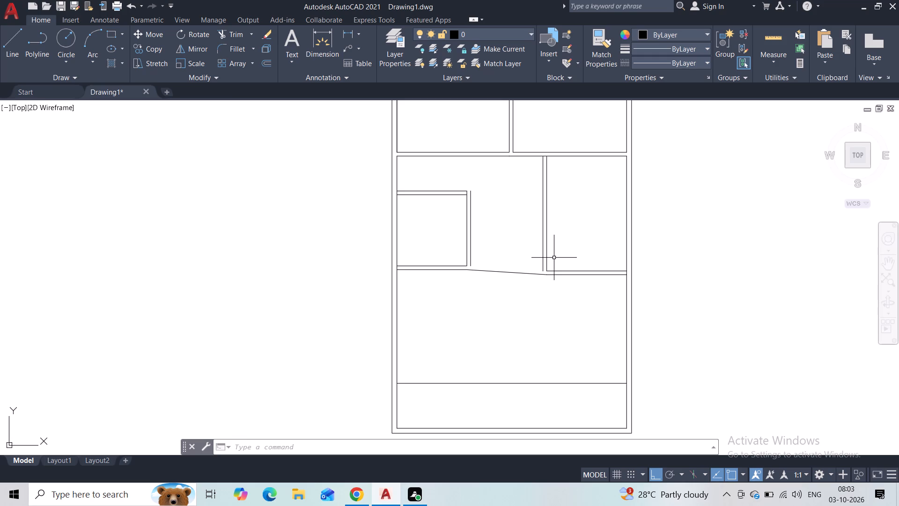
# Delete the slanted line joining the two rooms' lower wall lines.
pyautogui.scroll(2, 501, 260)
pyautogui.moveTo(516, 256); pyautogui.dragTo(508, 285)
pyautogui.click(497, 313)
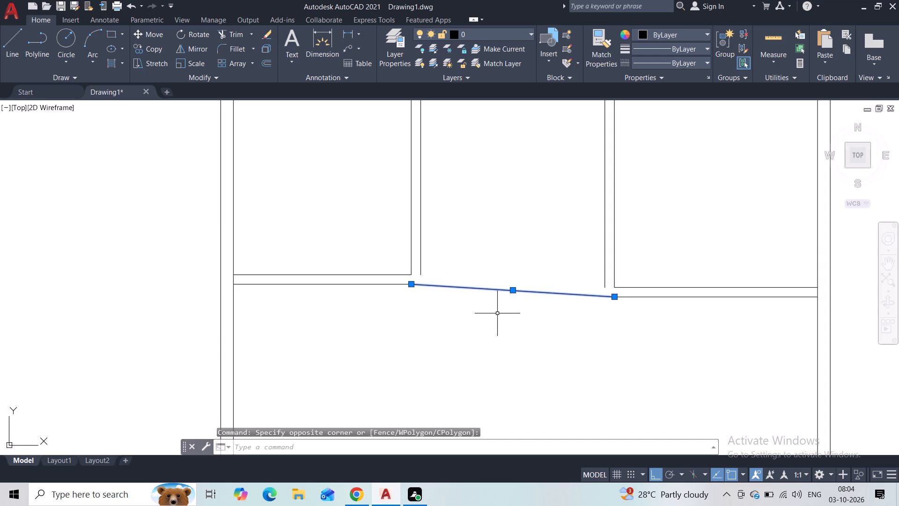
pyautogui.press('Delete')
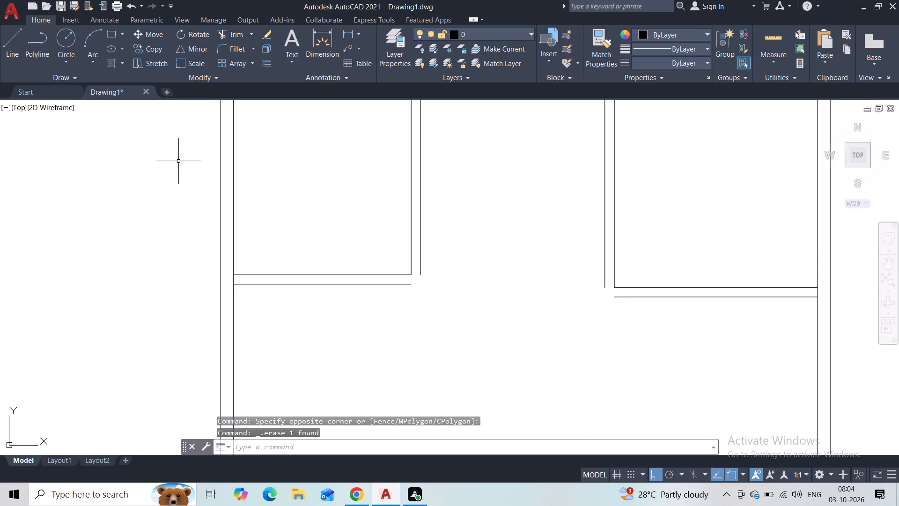
# Draw a horizontal line from the right end of the left room's lower wall line to the right outer wall's inner face.
pyautogui.click(7, 54)
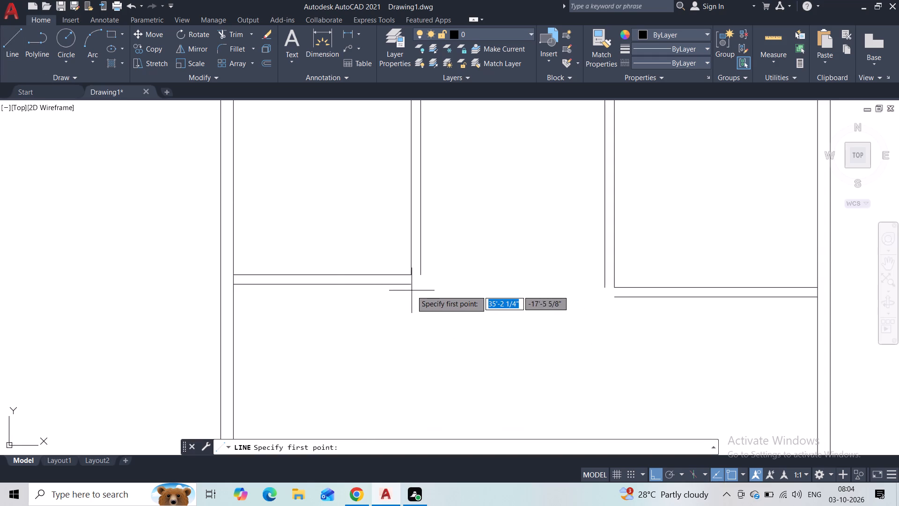
pyautogui.click(411, 288)
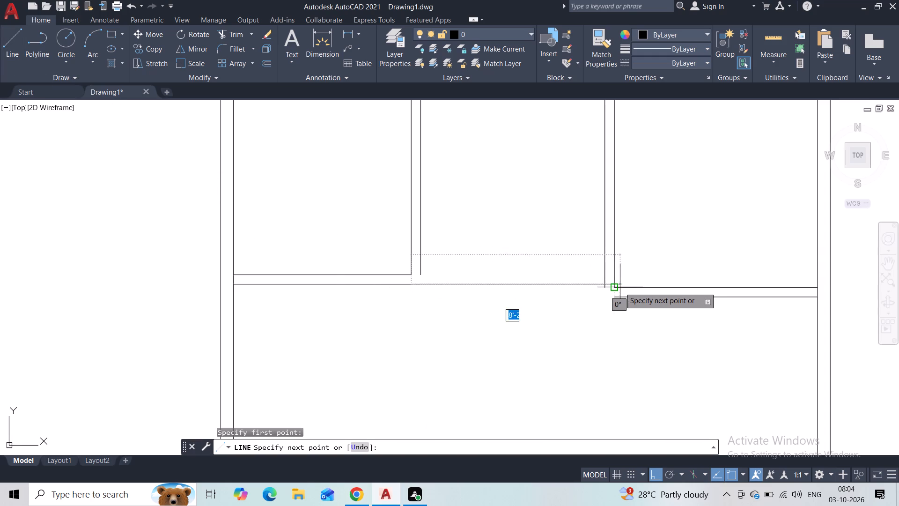
pyautogui.scroll(3, 618, 290)
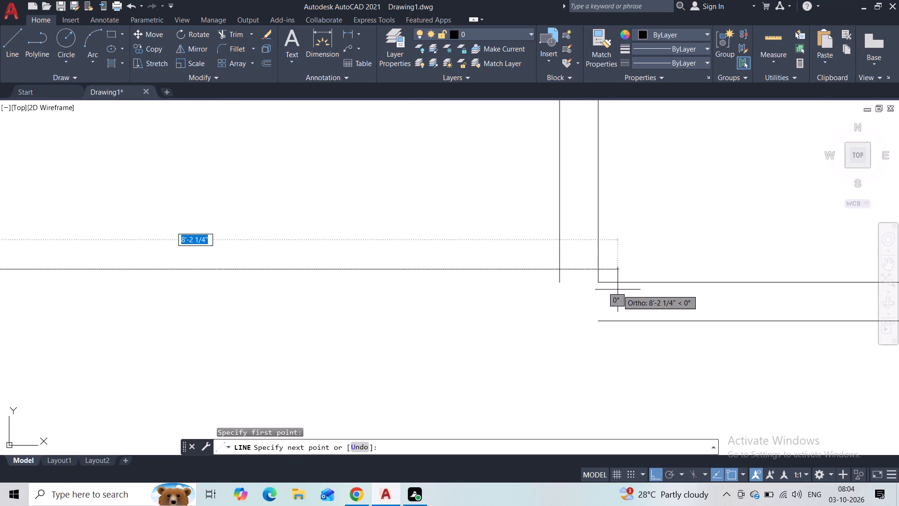
pyautogui.scroll(-2, 664, 260)
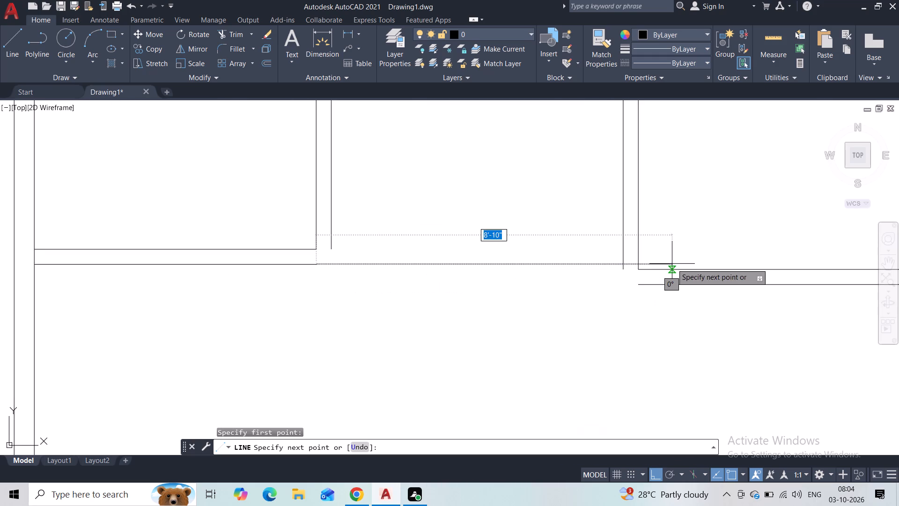
pyautogui.moveTo(672, 264); pyautogui.dragTo(396, 275, button='middle')
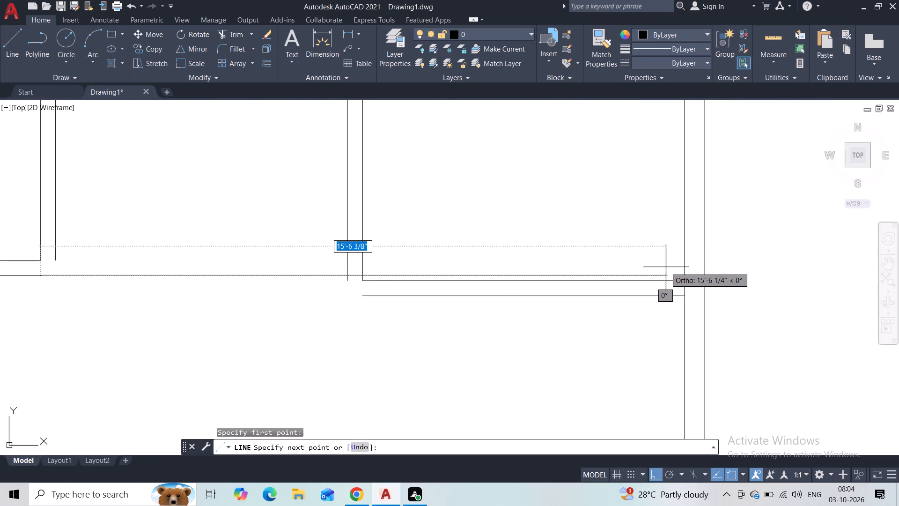
pyautogui.click(681, 275)
pyautogui.press('Escape')
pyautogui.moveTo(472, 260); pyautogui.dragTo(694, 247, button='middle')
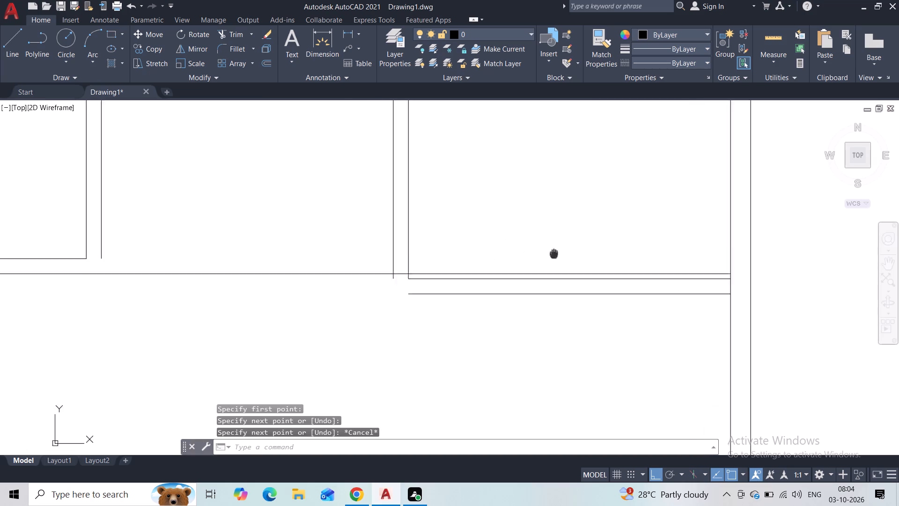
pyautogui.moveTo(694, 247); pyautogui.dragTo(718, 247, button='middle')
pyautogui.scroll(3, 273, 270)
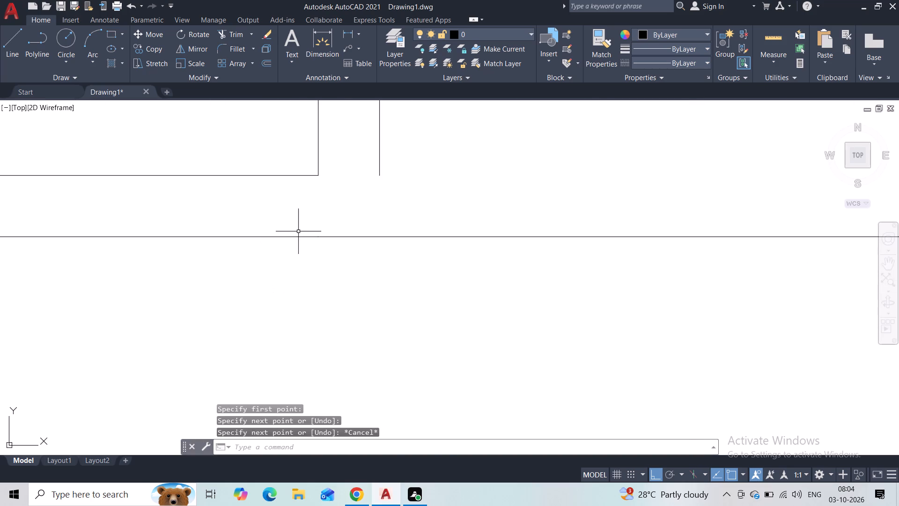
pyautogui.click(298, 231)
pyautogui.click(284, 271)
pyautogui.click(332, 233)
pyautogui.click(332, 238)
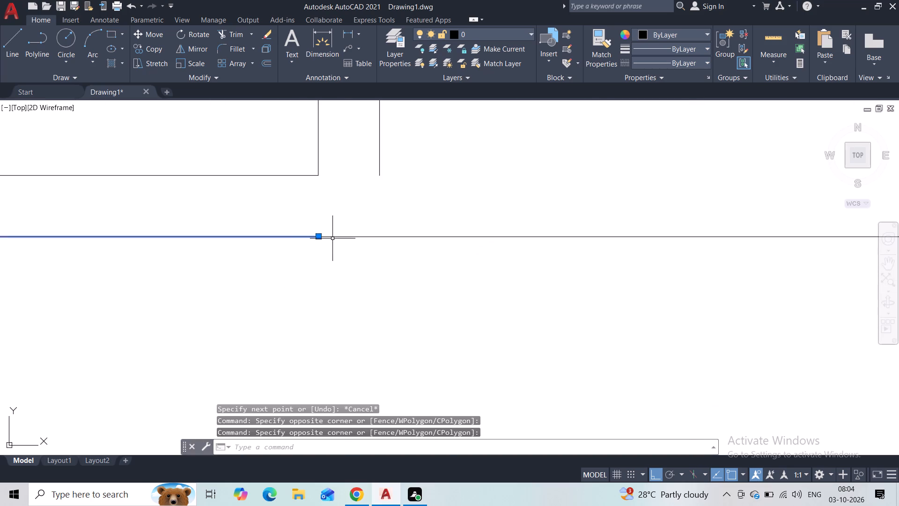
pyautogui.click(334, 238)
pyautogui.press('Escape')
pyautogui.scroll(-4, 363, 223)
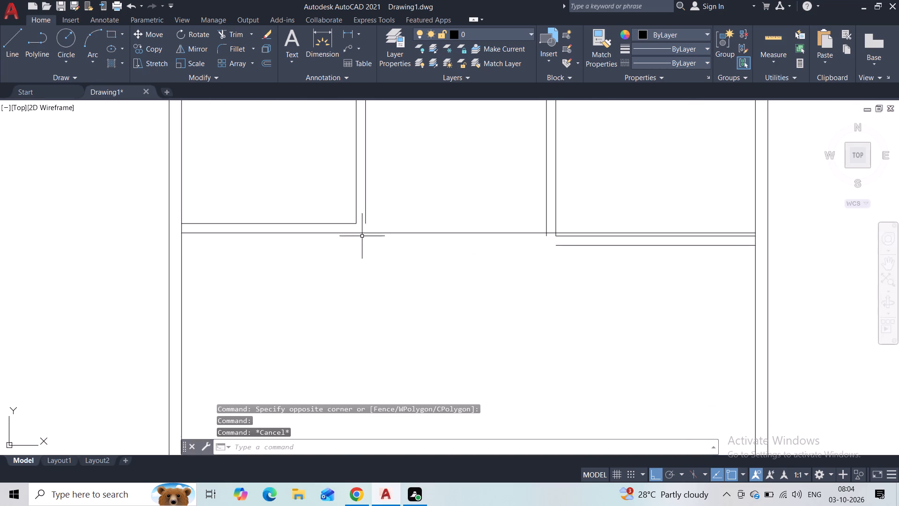
# Delete the right room's two bottom wall lines just below the new horizontal line.
pyautogui.moveTo(510, 271); pyautogui.dragTo(396, 284, button='middle')
pyautogui.scroll(1, 476, 246)
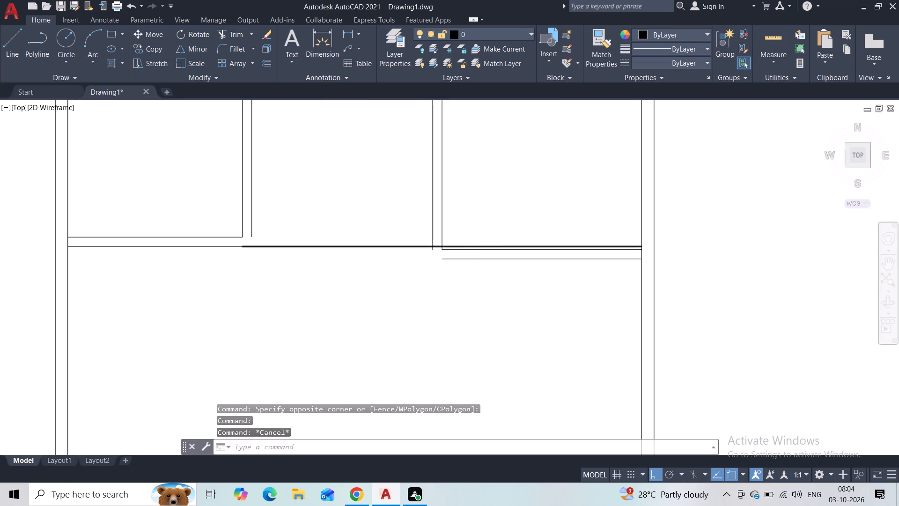
pyautogui.scroll(1, 476, 246)
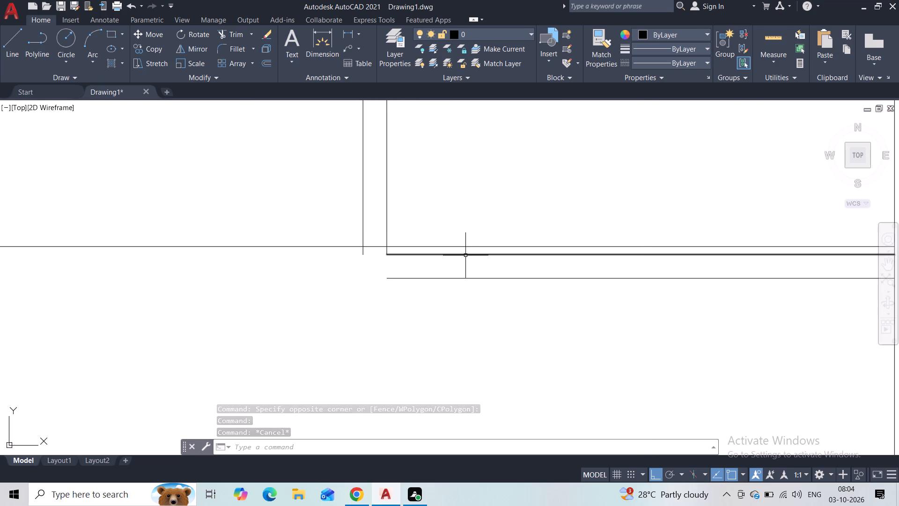
pyautogui.click(465, 255)
pyautogui.click(466, 279)
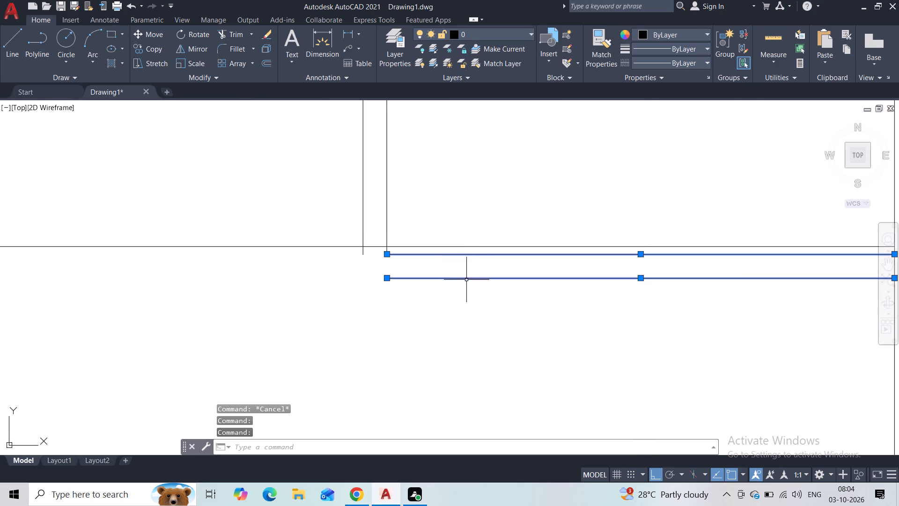
pyautogui.scroll(-1, 468, 305)
pyautogui.moveTo(468, 305); pyautogui.dragTo(400, 308, button='middle')
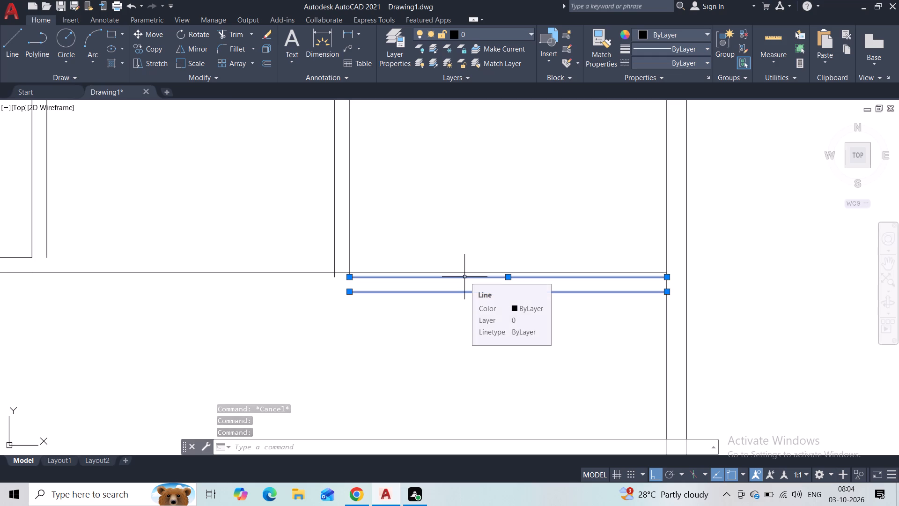
pyautogui.press('Delete')
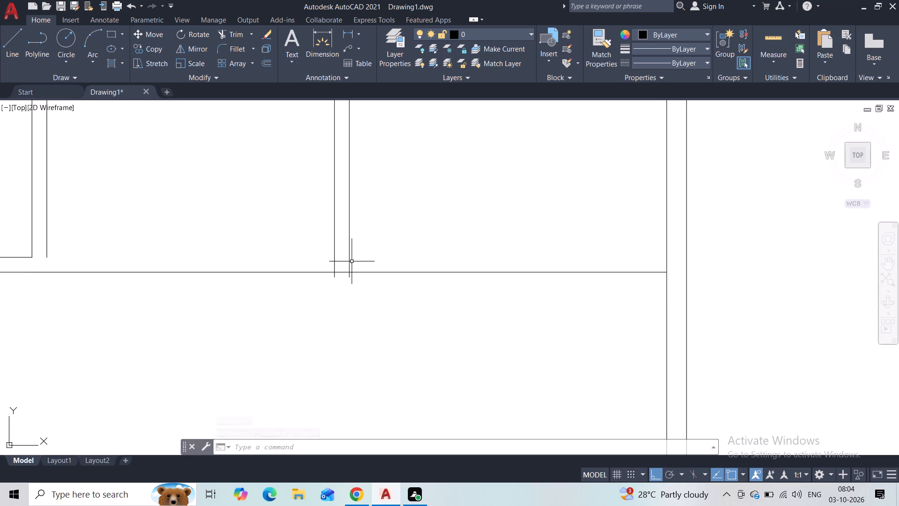
# Trim the ends of the right room's two left wall lines that extend below the horizontal wall line.
pyautogui.click(236, 38)
pyautogui.scroll(6, 300, 289)
pyautogui.scroll(-3, 596, 189)
pyautogui.moveTo(730, 174); pyautogui.dragTo(709, 174)
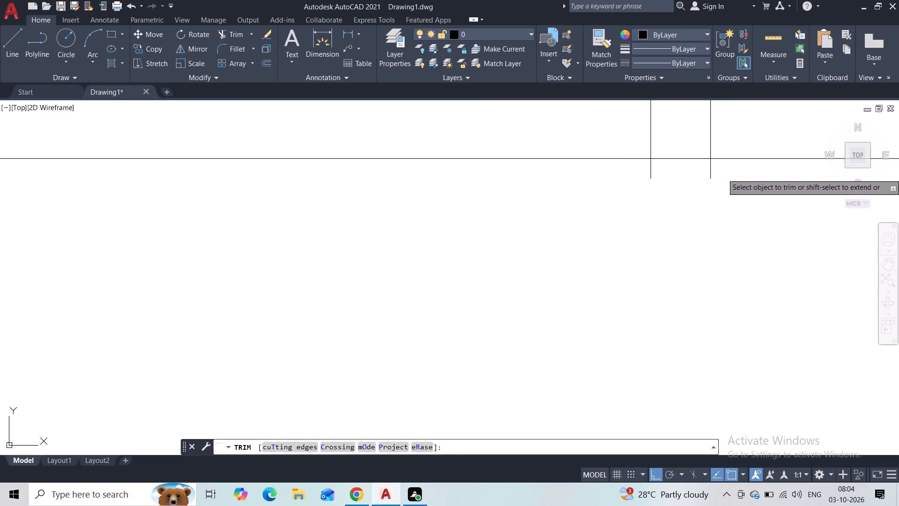
pyautogui.moveTo(709, 174); pyautogui.dragTo(611, 173)
pyautogui.press('Escape')
# Draw a horizontal line from the lower end of the left room's outer side-wall line to the right outer wall's inner face.
pyautogui.scroll(-2, 619, 194)
pyautogui.moveTo(619, 207); pyautogui.dragTo(515, 231, button='middle')
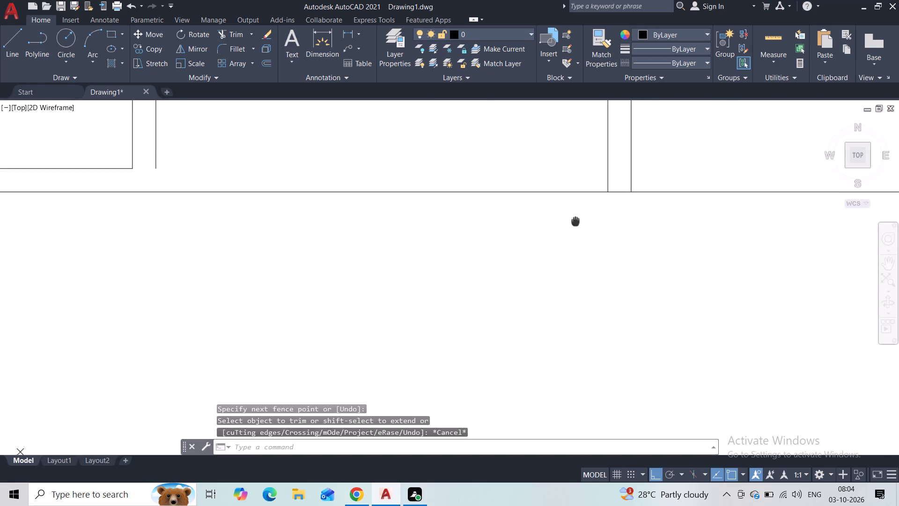
pyautogui.moveTo(515, 231); pyautogui.dragTo(311, 284, button='middle')
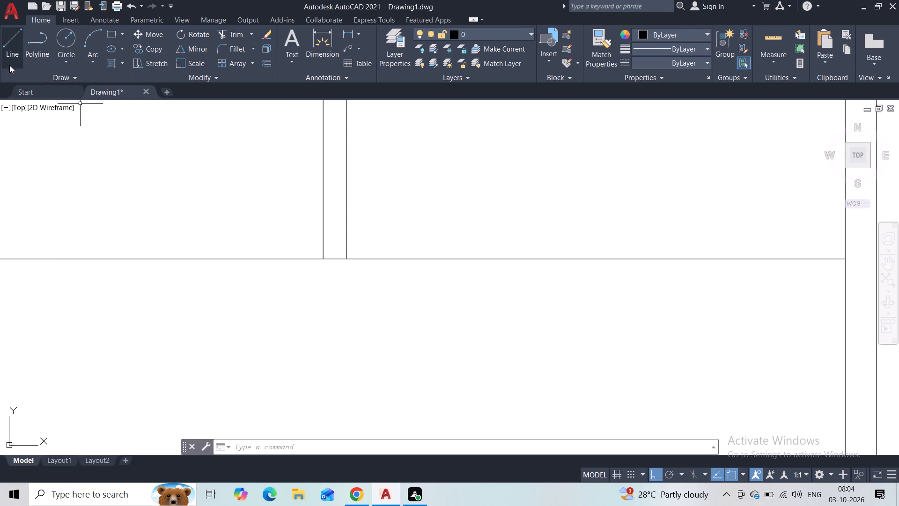
pyautogui.scroll(-2, 402, 281)
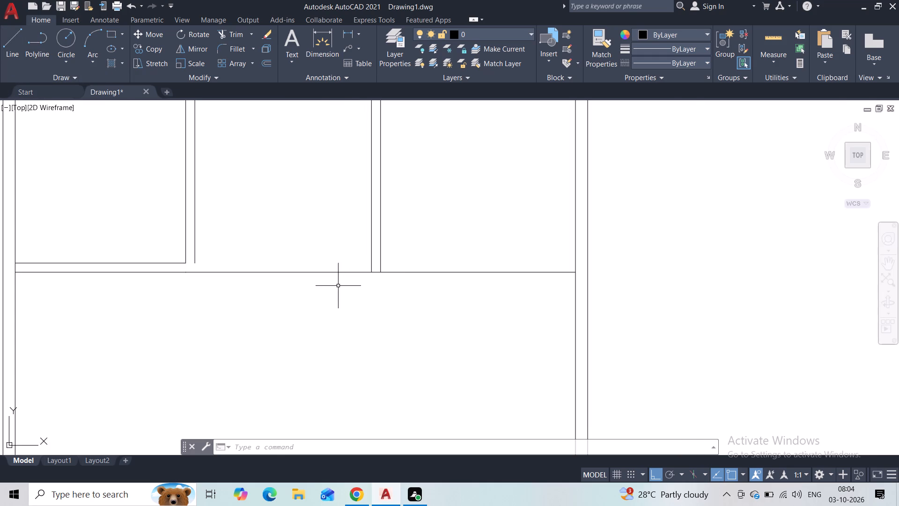
pyautogui.click(5, 55)
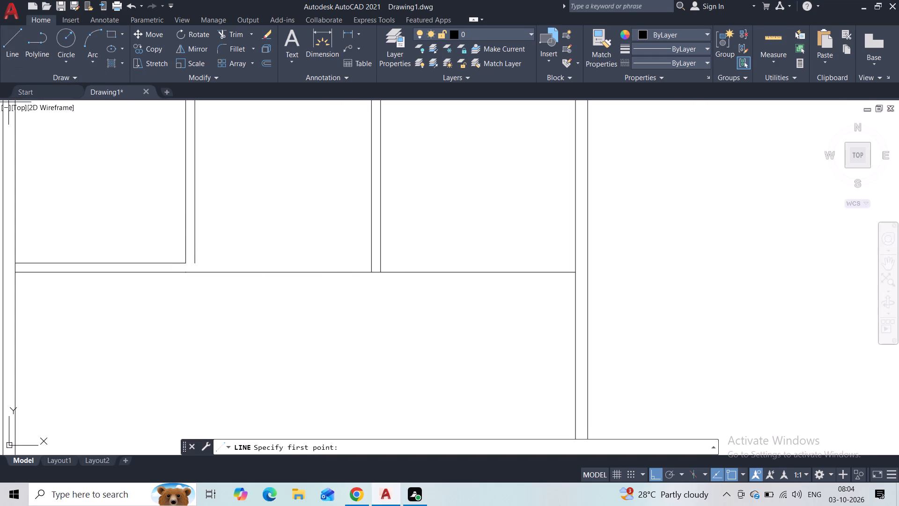
pyautogui.click(198, 262)
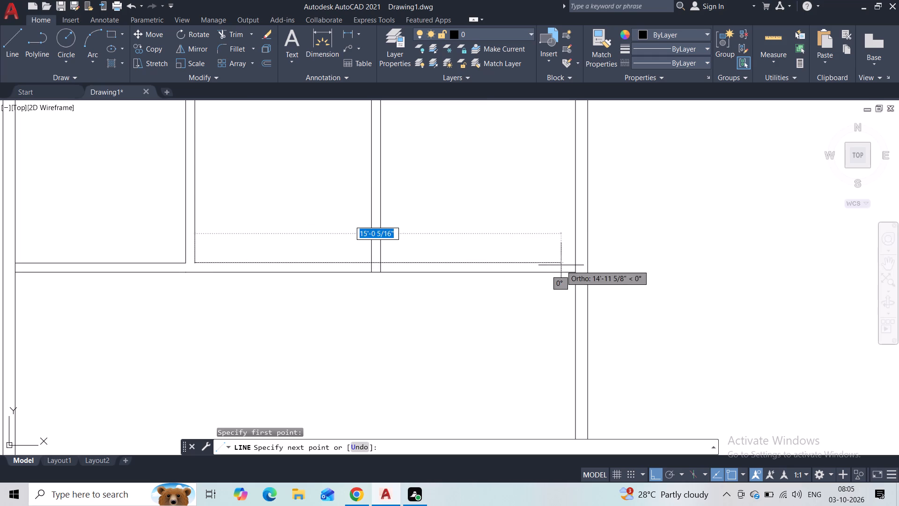
pyautogui.click(576, 265)
pyautogui.press('Escape')
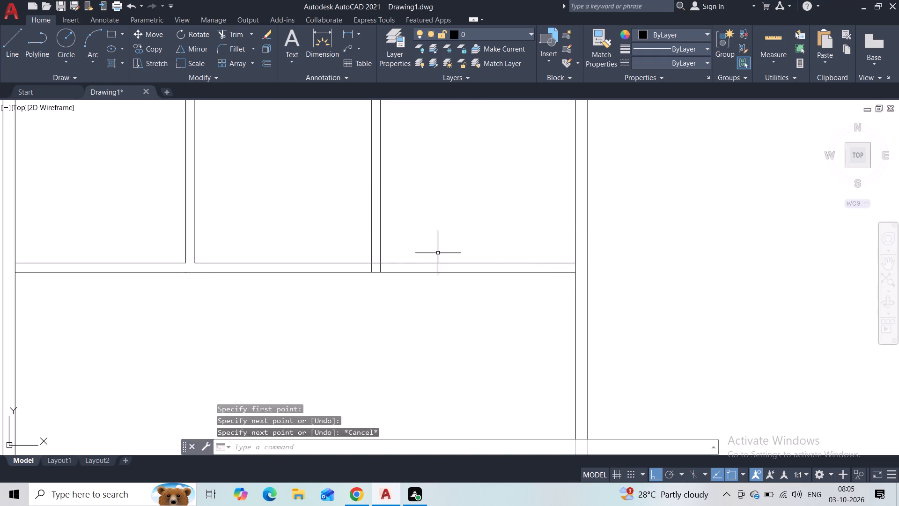
# Trim the crossing line segments where the right room's left partition meets the double-lined horizontal wall.
pyautogui.scroll(3, 372, 260)
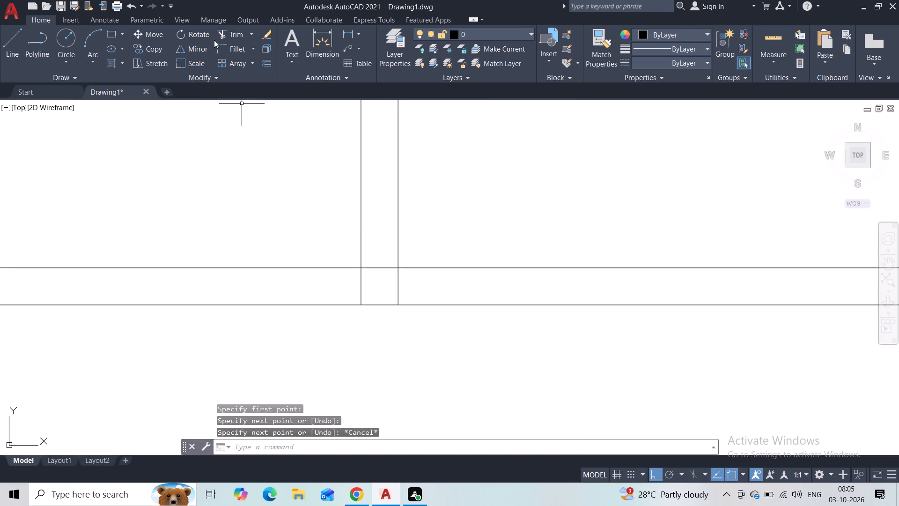
pyautogui.click(222, 37)
pyautogui.moveTo(354, 290); pyautogui.dragTo(405, 286)
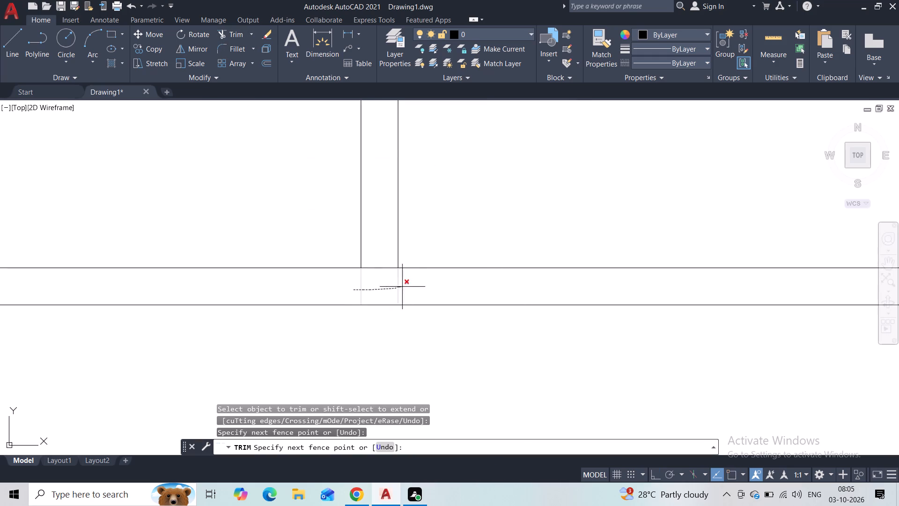
pyautogui.moveTo(405, 286); pyautogui.dragTo(416, 283)
pyautogui.moveTo(372, 248); pyautogui.dragTo(381, 278)
pyautogui.press('Escape')
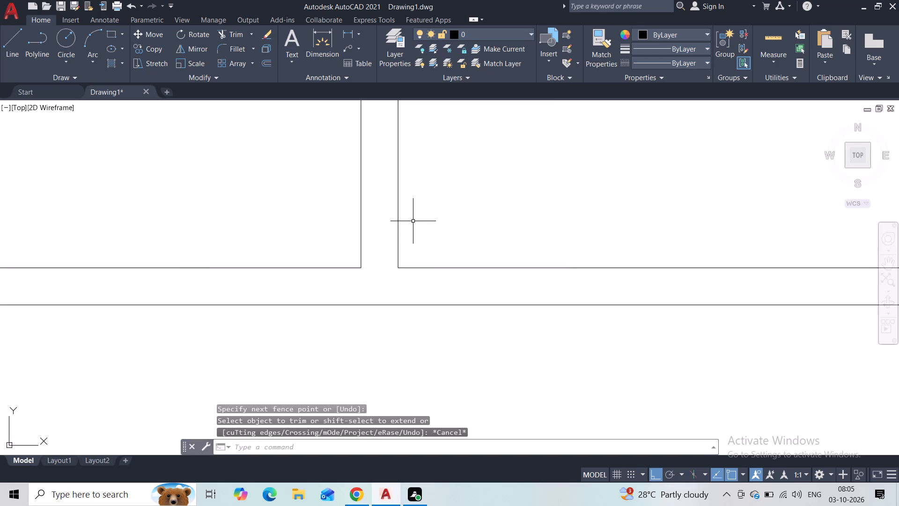
# Draw a short line closing the gap at the left room's top-right wall corner.
pyautogui.scroll(-5, 413, 221)
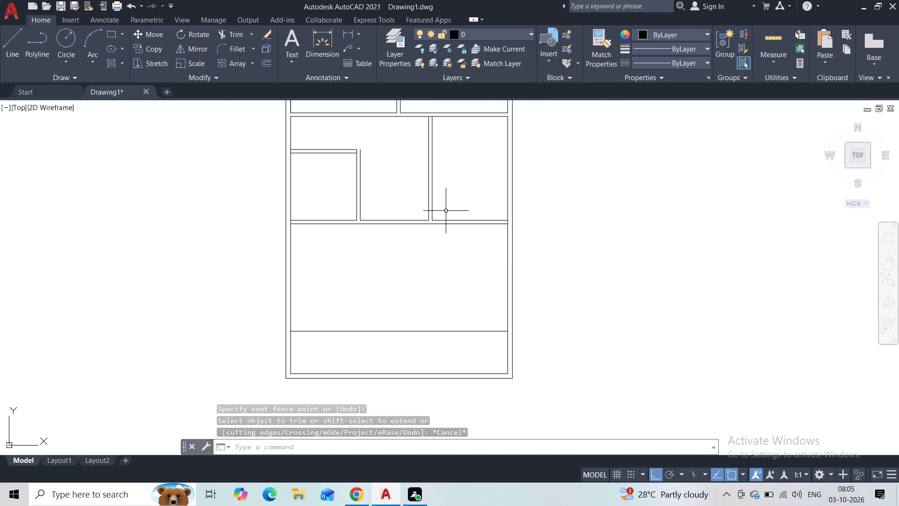
pyautogui.press('Escape')
pyautogui.scroll(2, 302, 159)
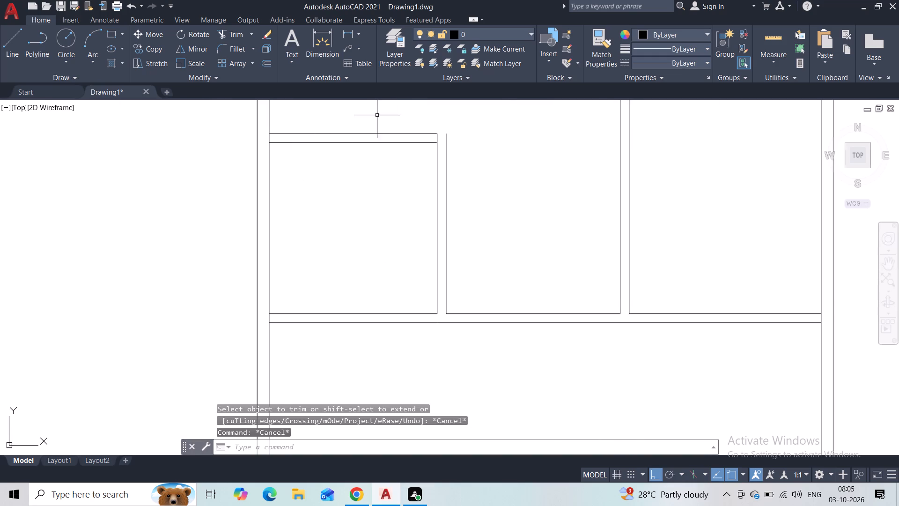
pyautogui.moveTo(389, 110); pyautogui.dragTo(404, 209, button='middle')
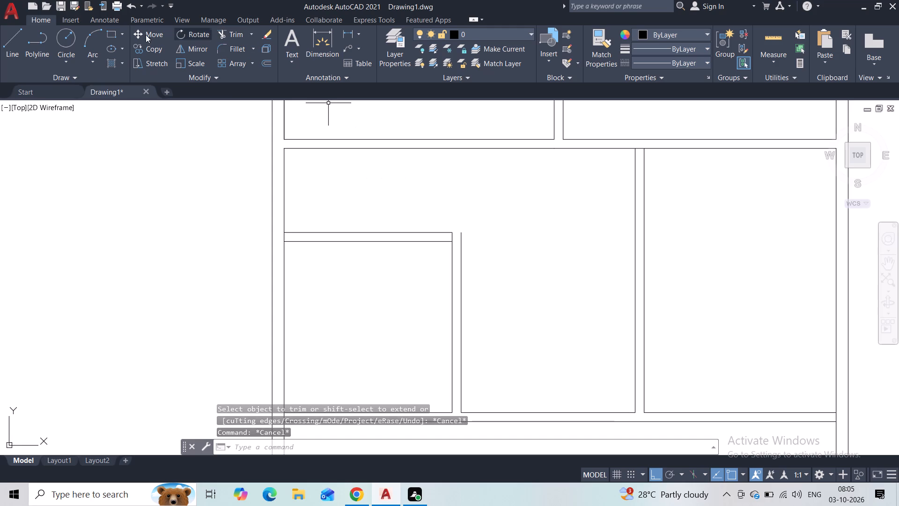
pyautogui.click(6, 52)
pyautogui.scroll(2, 431, 243)
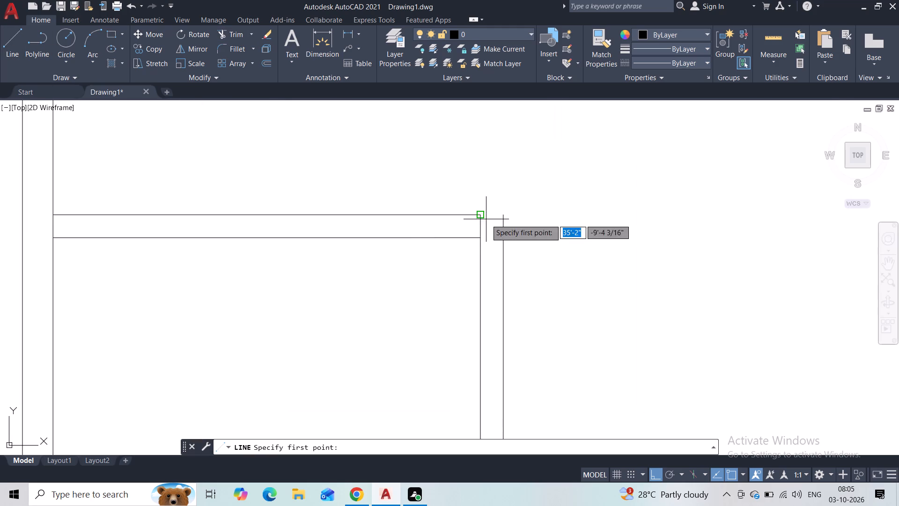
pyautogui.click(479, 216)
pyautogui.click(506, 217)
pyautogui.press('Escape')
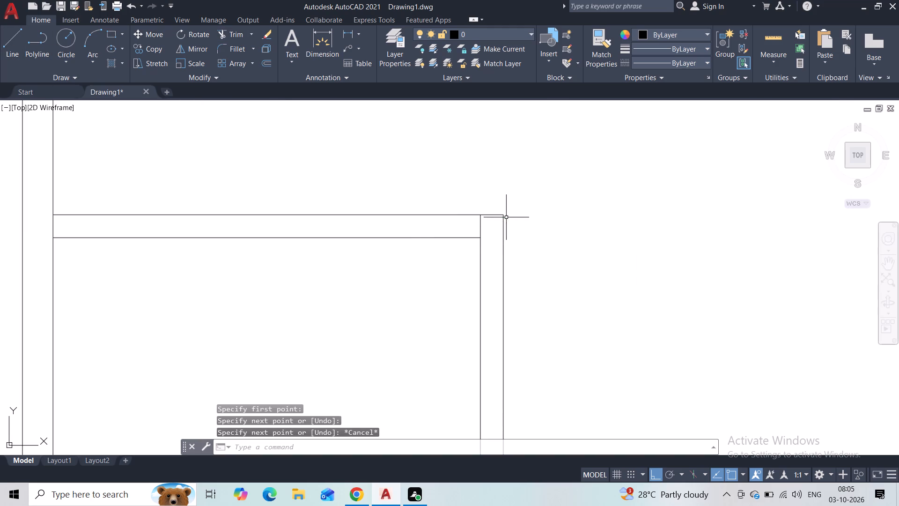
# Trim the segments crossing the left room's top-right wall corner and its upper and lower wall junctions with the left outer wall.
pyautogui.click(229, 40)
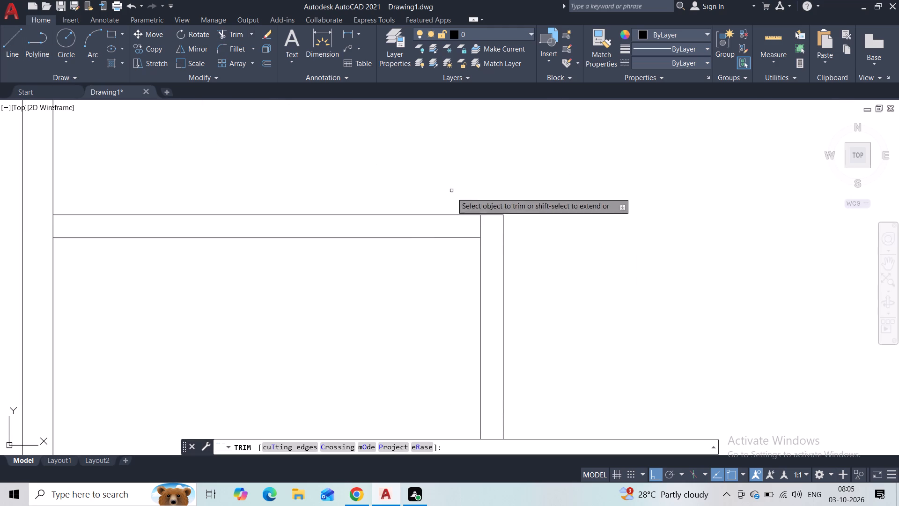
pyautogui.moveTo(473, 224); pyautogui.dragTo(484, 226)
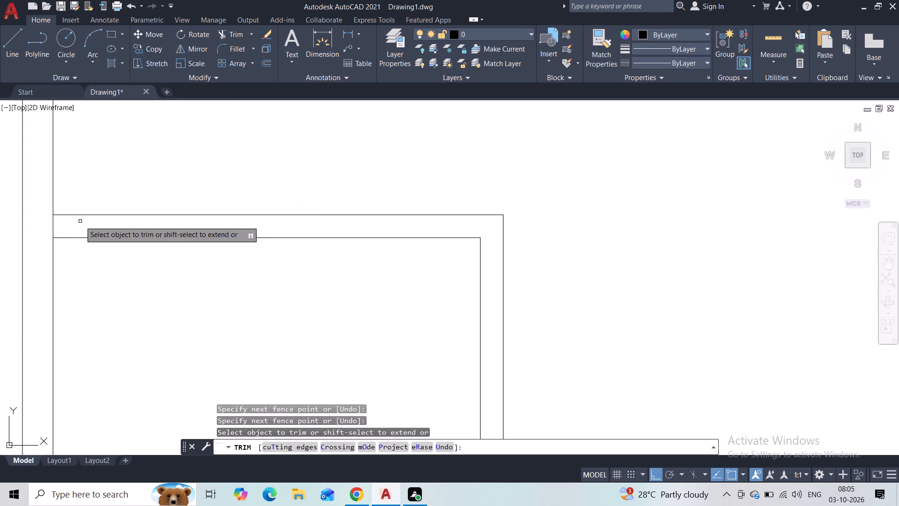
pyautogui.moveTo(45, 224); pyautogui.dragTo(71, 232)
pyautogui.scroll(-1, 122, 281)
pyautogui.moveTo(162, 304); pyautogui.dragTo(316, 170, button='middle')
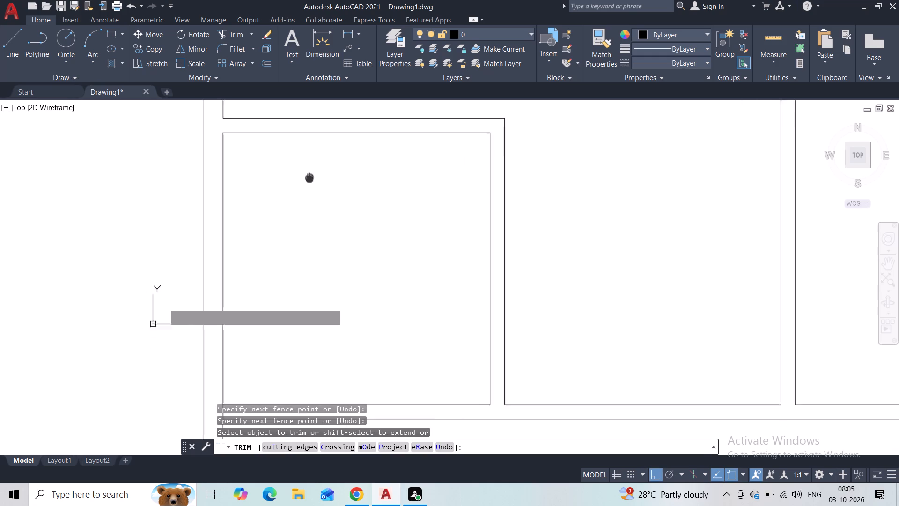
pyautogui.moveTo(316, 170); pyautogui.dragTo(317, 168, button='middle')
pyautogui.moveTo(329, 287); pyautogui.dragTo(387, 181, button='middle')
pyautogui.scroll(2, 289, 284)
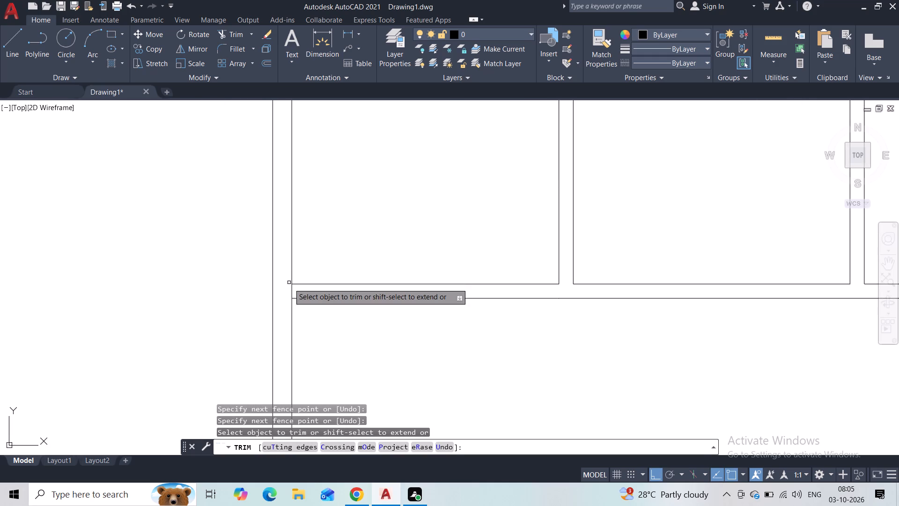
pyautogui.moveTo(287, 298); pyautogui.dragTo(327, 298)
pyautogui.scroll(-6, 343, 207)
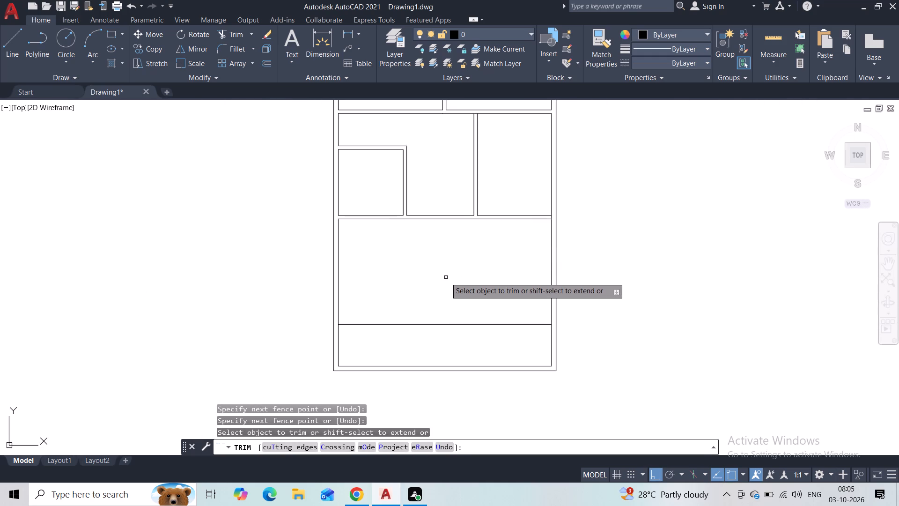
pyautogui.press('Escape')
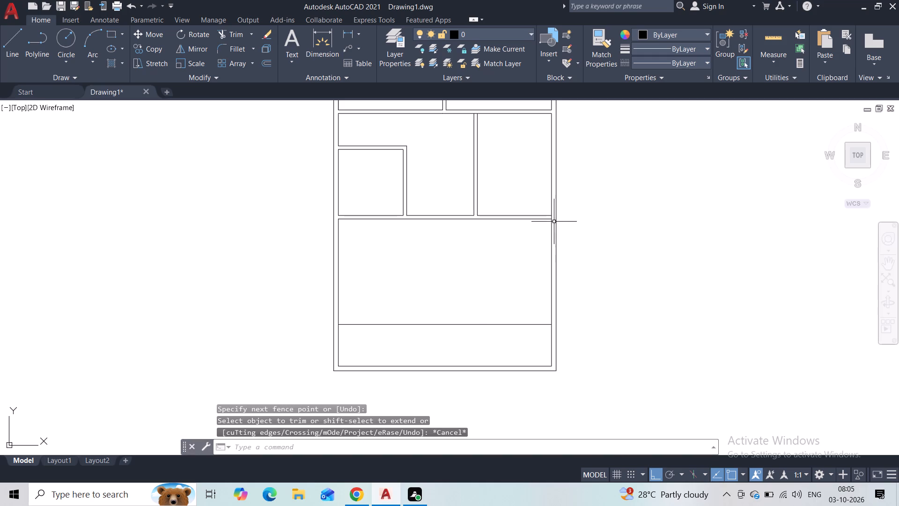
# Trim the segments crossing the lower wall's junction with the right outer wall and the right room's partition junction with the upper wall.
pyautogui.press('space')
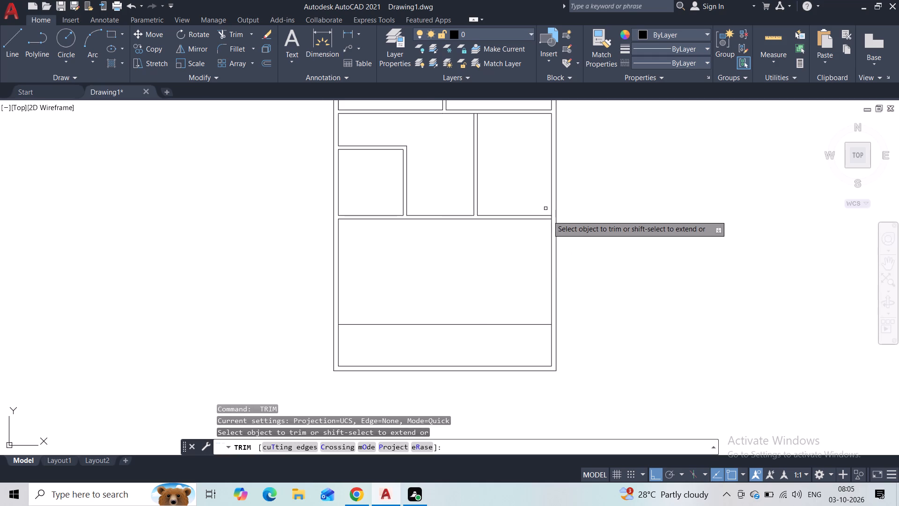
pyautogui.scroll(3, 548, 216)
pyautogui.click(554, 218)
pyautogui.moveTo(473, 164); pyautogui.dragTo(508, 238, button='middle')
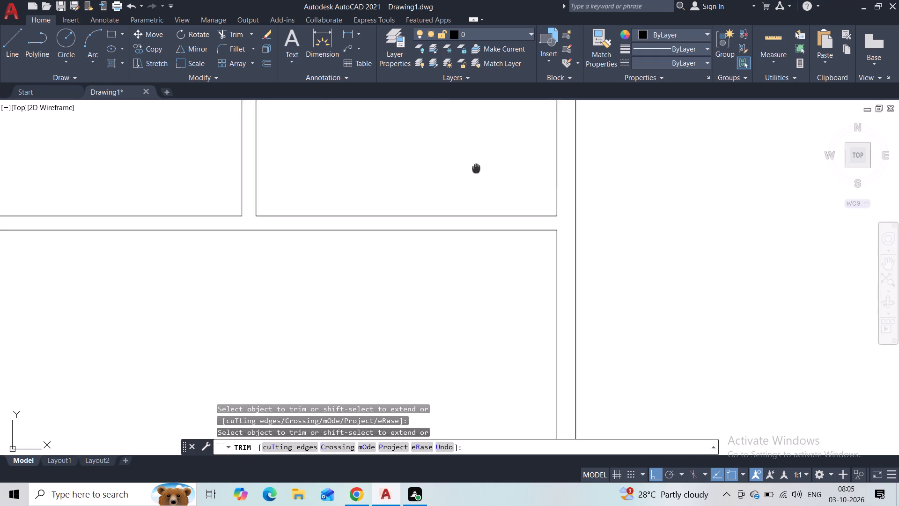
pyautogui.moveTo(508, 238); pyautogui.dragTo(558, 381, button='middle')
pyautogui.moveTo(418, 176); pyautogui.dragTo(482, 408, button='middle')
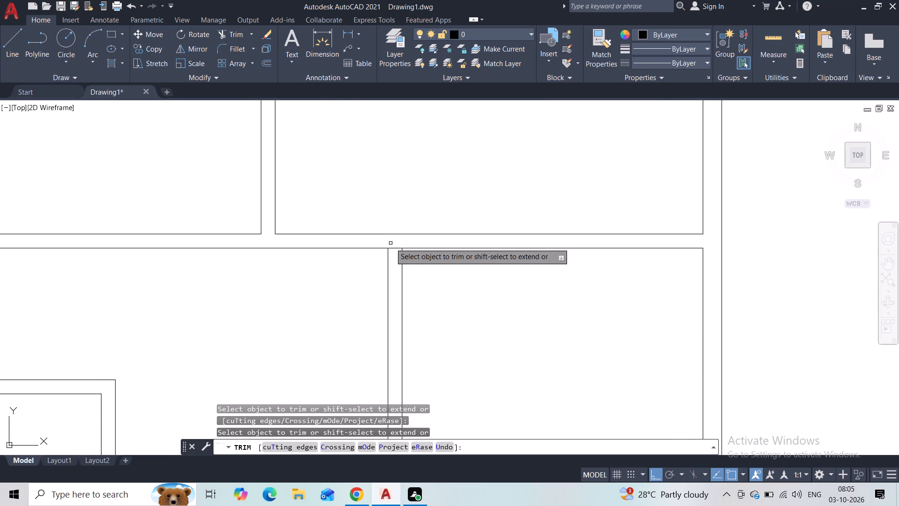
pyautogui.moveTo(391, 243); pyautogui.dragTo(394, 253)
pyautogui.press('Escape')
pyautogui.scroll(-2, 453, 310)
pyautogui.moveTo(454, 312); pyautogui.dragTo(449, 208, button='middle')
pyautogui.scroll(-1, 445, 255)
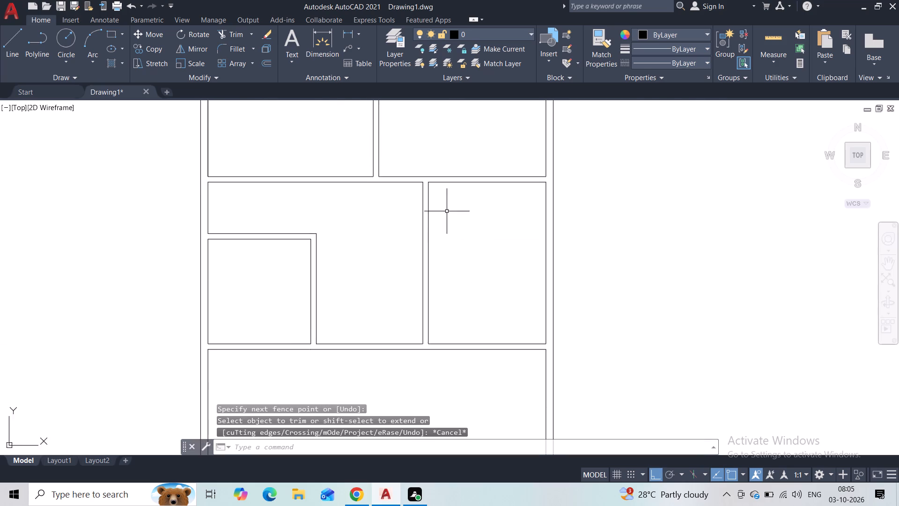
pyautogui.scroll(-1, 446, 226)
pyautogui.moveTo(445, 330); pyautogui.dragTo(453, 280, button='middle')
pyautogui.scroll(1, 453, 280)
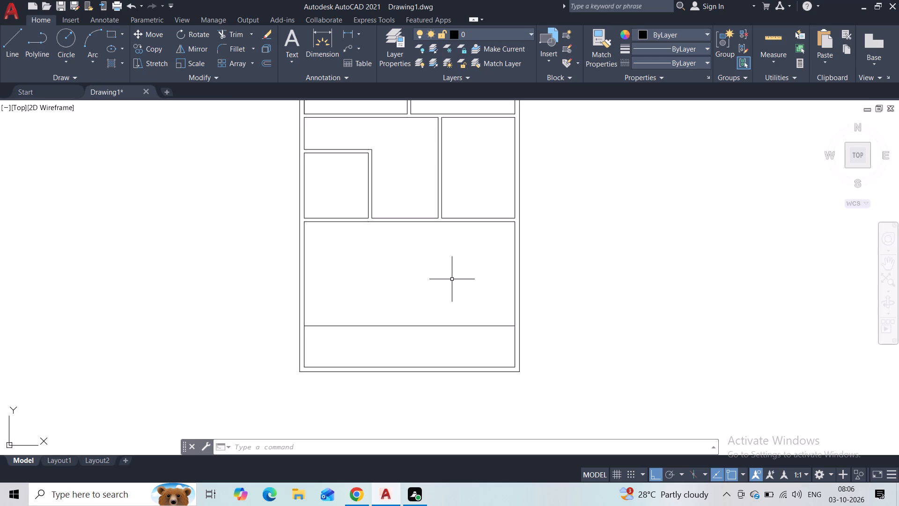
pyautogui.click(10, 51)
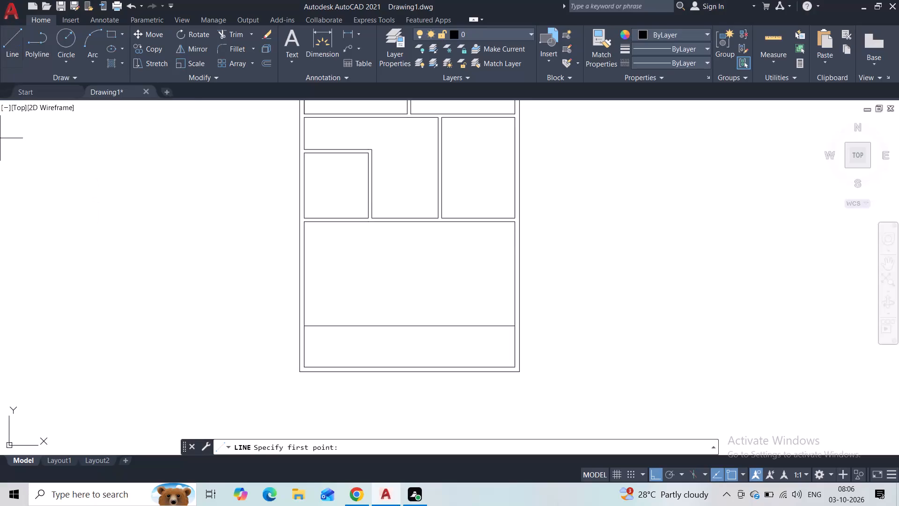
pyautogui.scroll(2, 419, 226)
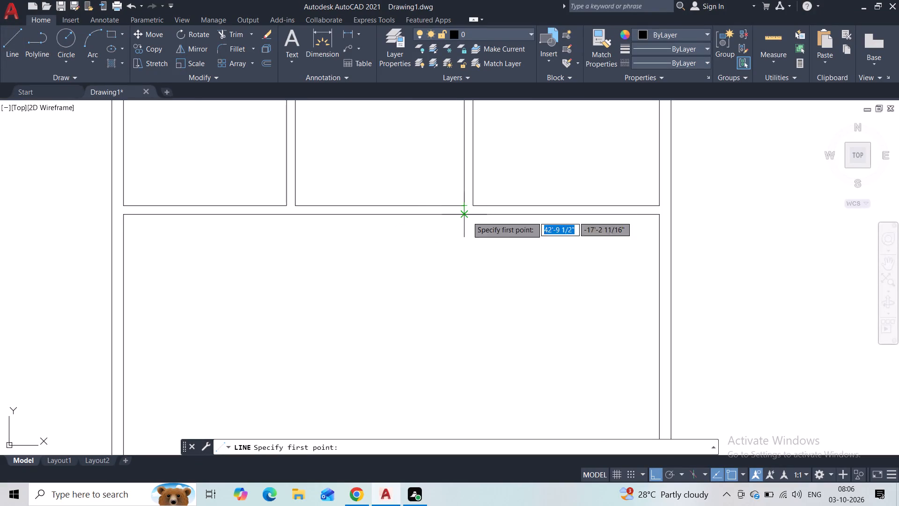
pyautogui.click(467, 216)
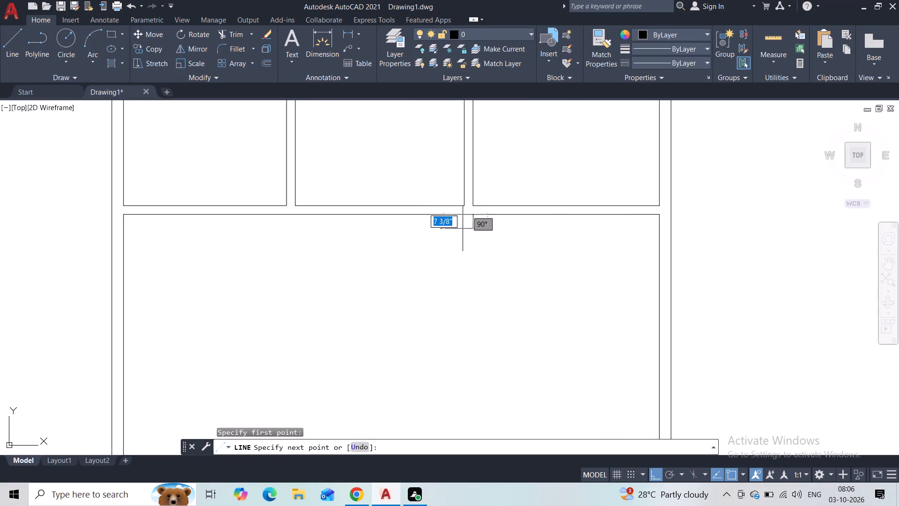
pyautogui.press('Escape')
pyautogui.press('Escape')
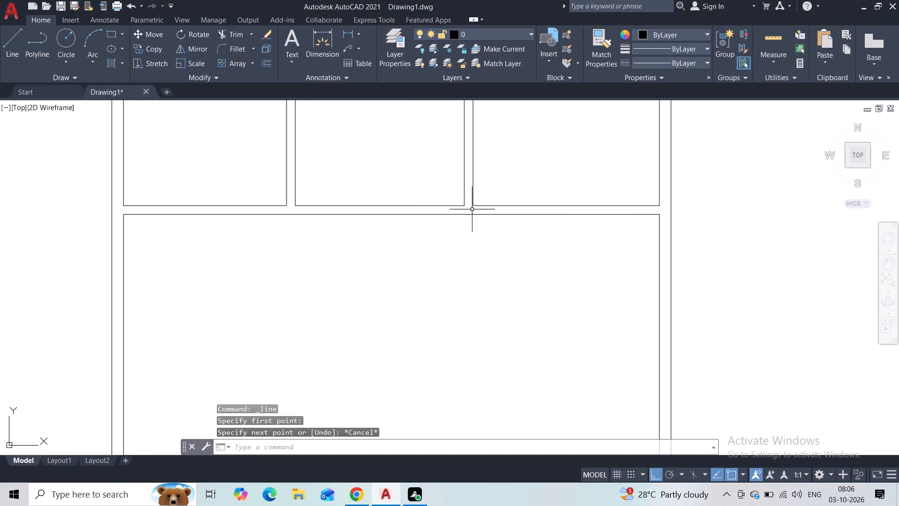
# Draw a vertical line continuing the central partition's left face from the double horizontal wall down to the lower horizontal line.
pyautogui.press('space')
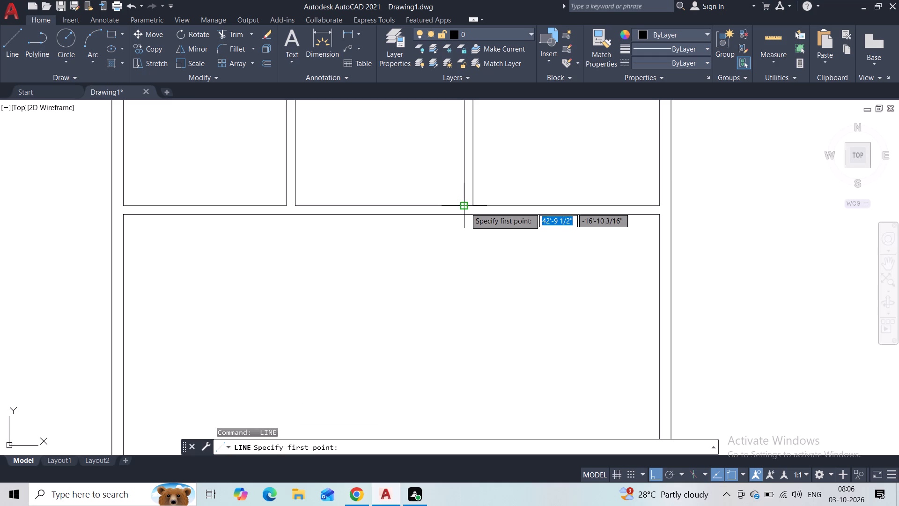
pyautogui.click(464, 216)
pyautogui.moveTo(470, 290); pyautogui.dragTo(470, 186, button='middle')
pyautogui.click(466, 377)
pyautogui.press('Escape')
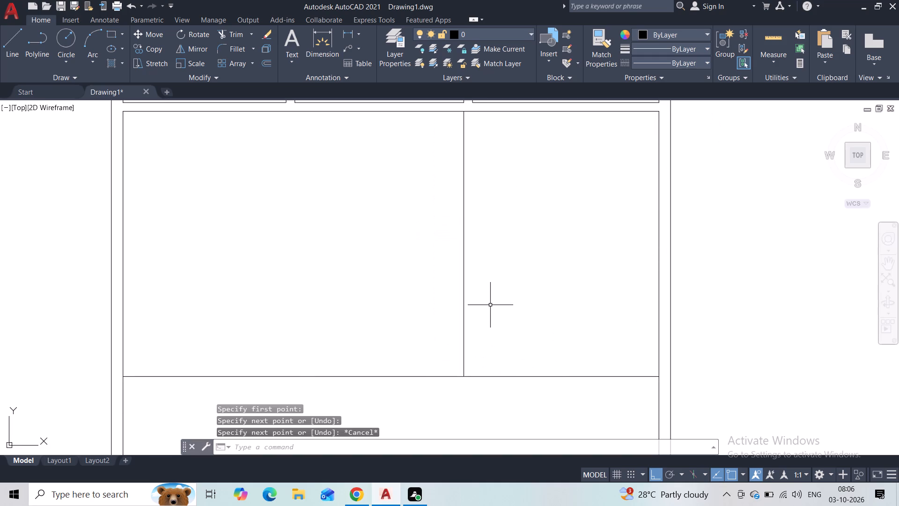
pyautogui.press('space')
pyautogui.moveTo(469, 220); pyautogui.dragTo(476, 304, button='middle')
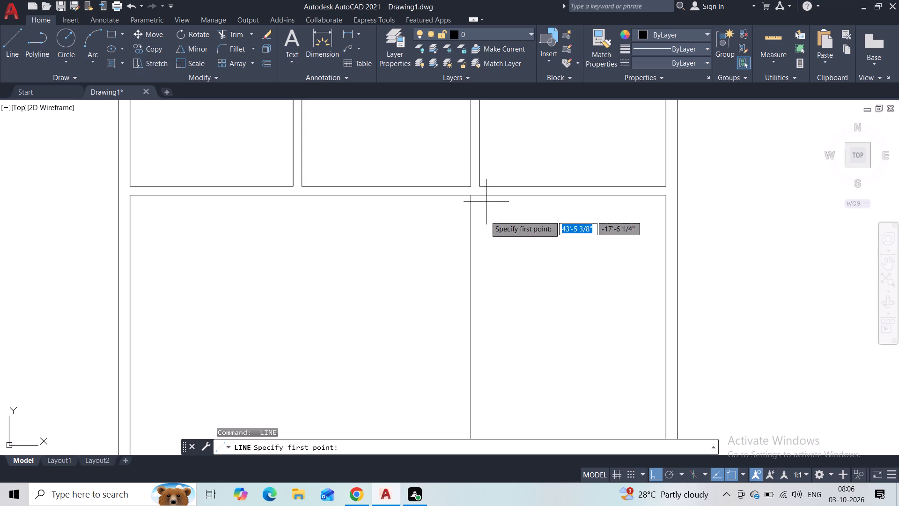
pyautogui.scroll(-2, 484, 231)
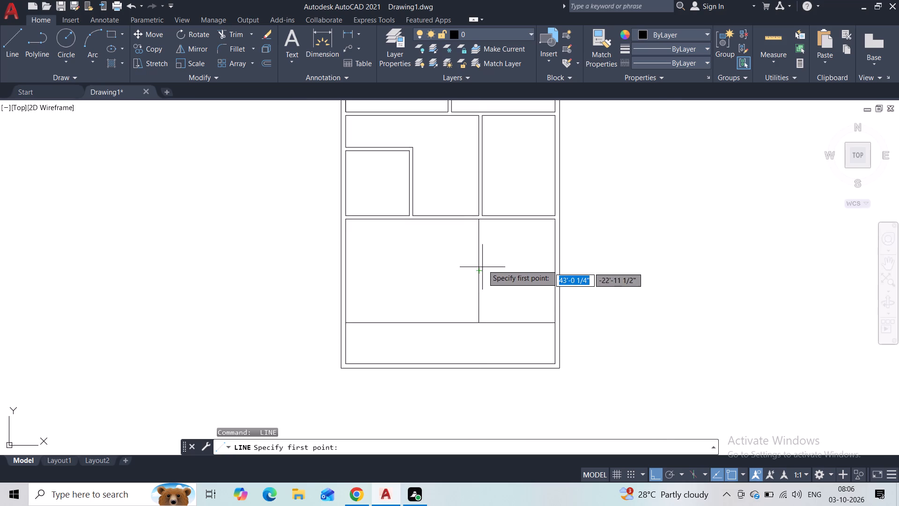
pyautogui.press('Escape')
# Offset the lower horizontal line 4.5" upward to form the partition wall above the bottom room.
pyautogui.click(454, 315)
pyautogui.click(441, 328)
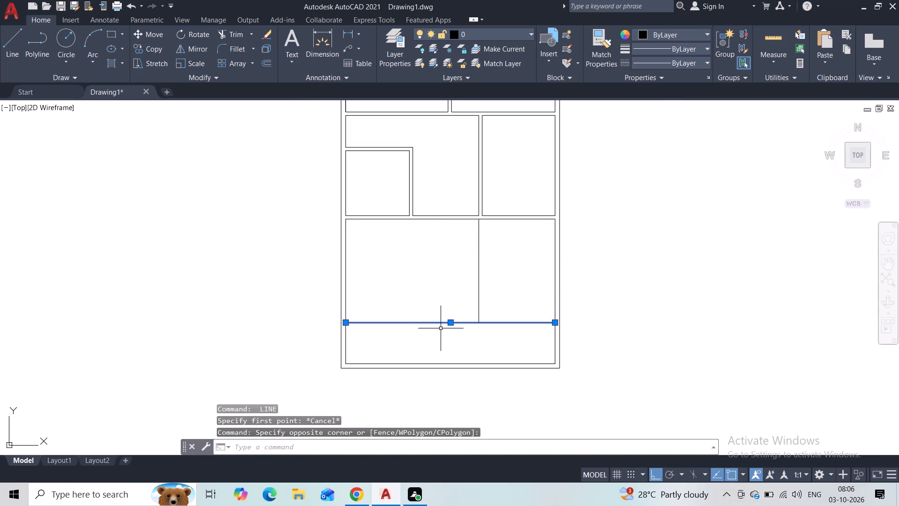
pyautogui.click(266, 62)
pyautogui.write('4.5"')
pyautogui.press('Return')
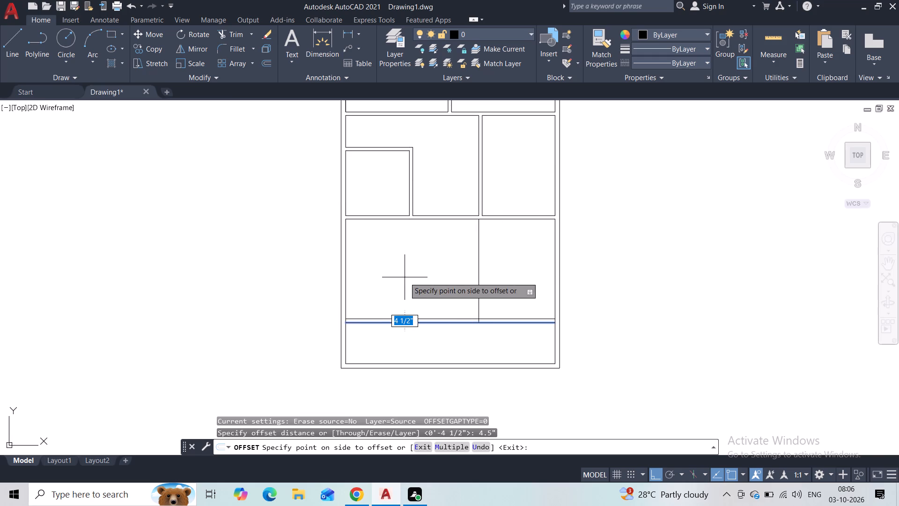
pyautogui.click(403, 281)
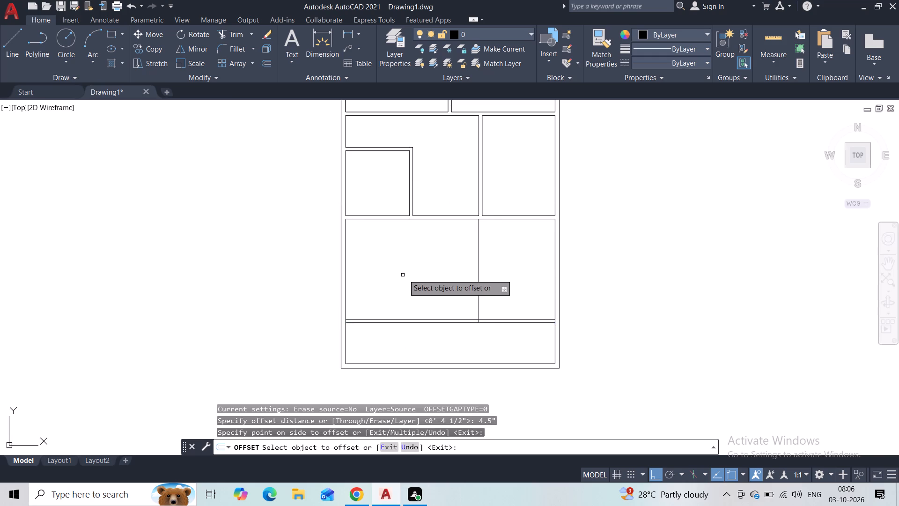
pyautogui.press('Escape')
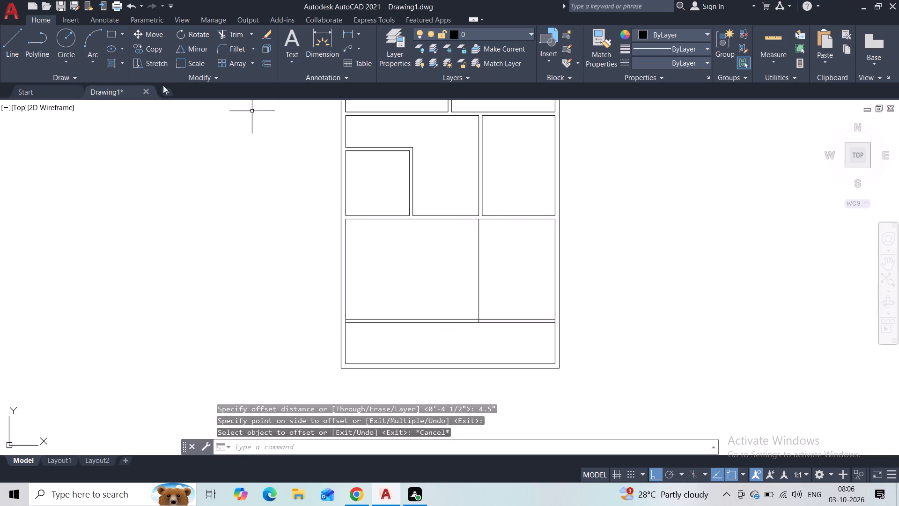
# Draw the new vertical partition's right face, aligned with the partition above, down to the upper line of the lower wall.
pyautogui.click(10, 57)
pyautogui.scroll(3, 476, 227)
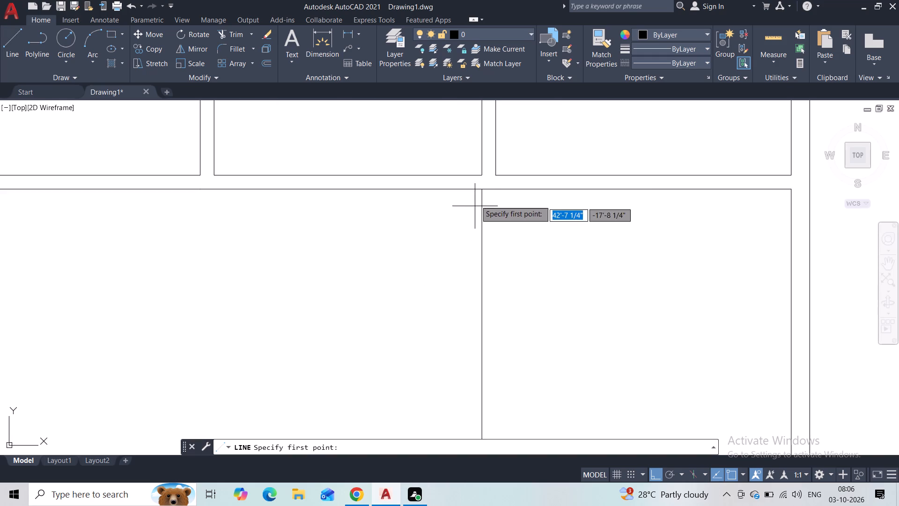
pyautogui.click(496, 188)
pyautogui.moveTo(515, 319); pyautogui.dragTo(515, 171, button='middle')
pyautogui.scroll(-2, 501, 235)
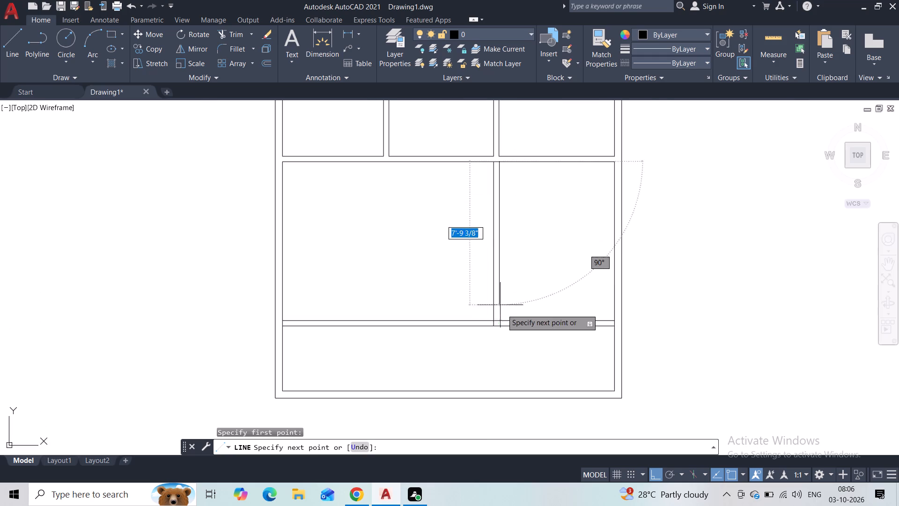
pyautogui.click(501, 322)
pyautogui.press('Escape')
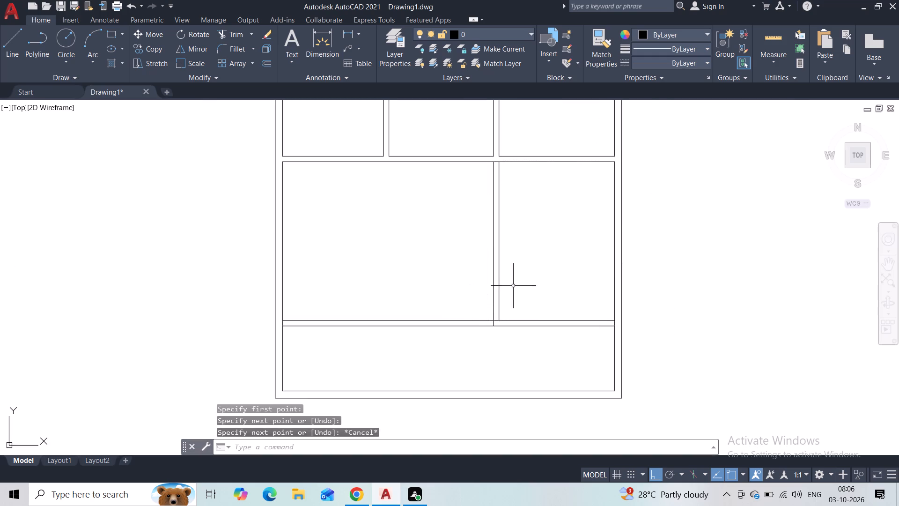
# Trim the crossing line segments at the new vertical partition's junctions with the lower and upper horizontal walls.
pyautogui.click(229, 38)
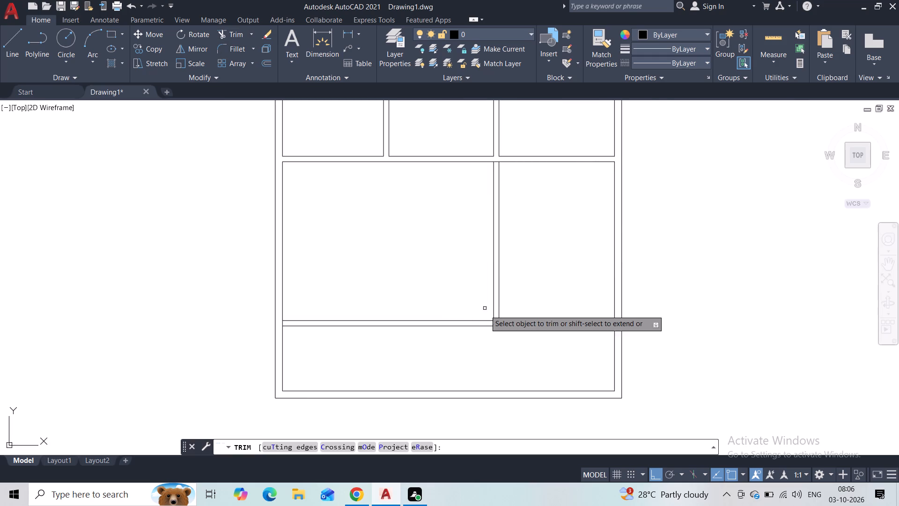
pyautogui.scroll(4, 490, 322)
pyautogui.moveTo(515, 305); pyautogui.dragTo(486, 323)
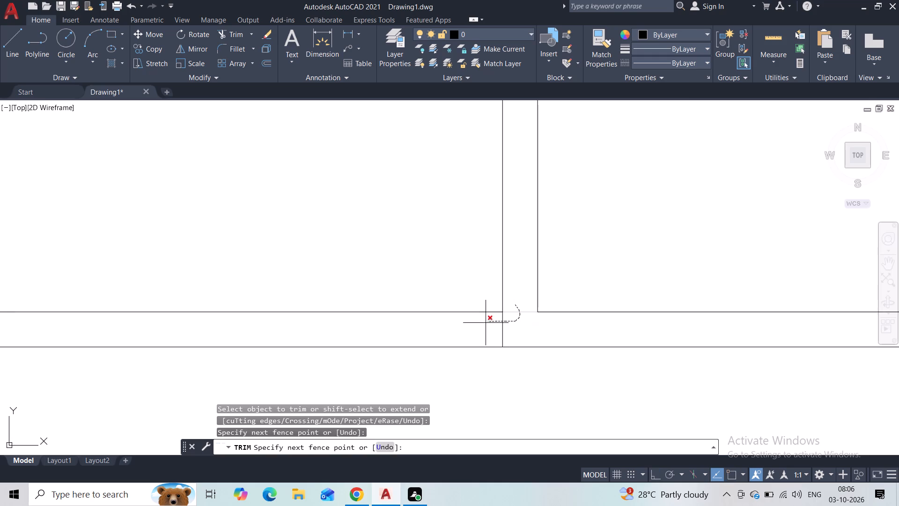
pyautogui.moveTo(486, 323); pyautogui.dragTo(484, 323)
pyautogui.scroll(-4, 490, 270)
pyautogui.moveTo(533, 232); pyautogui.dragTo(541, 276, button='middle')
pyautogui.scroll(4, 512, 160)
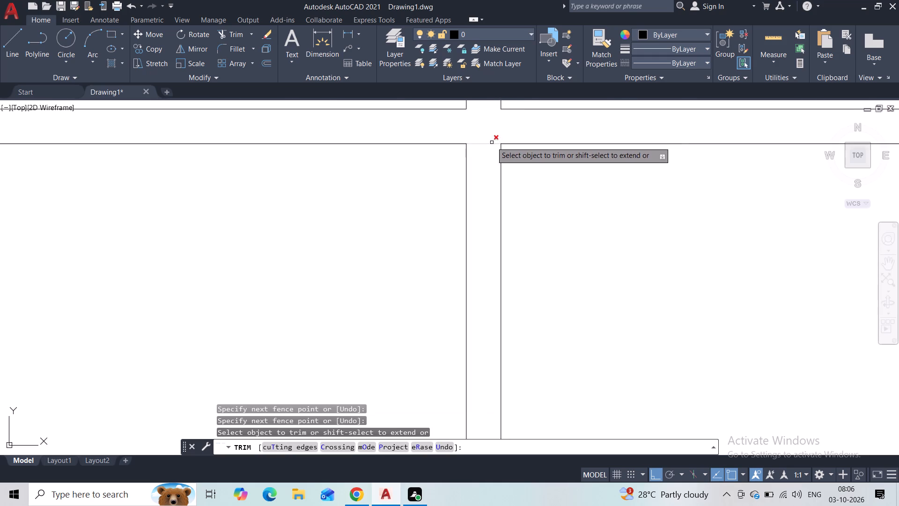
pyautogui.moveTo(489, 140); pyautogui.dragTo(487, 158)
pyautogui.press('Escape')
# Draw a vertical centre line in the lower right room from its bottom wall's midpoint up to its top wall.
pyautogui.scroll(-5, 531, 231)
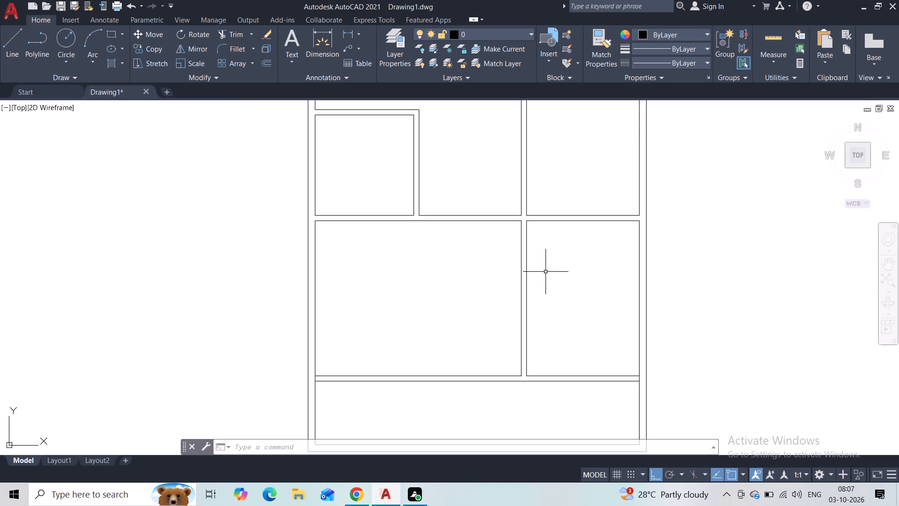
pyautogui.click(9, 45)
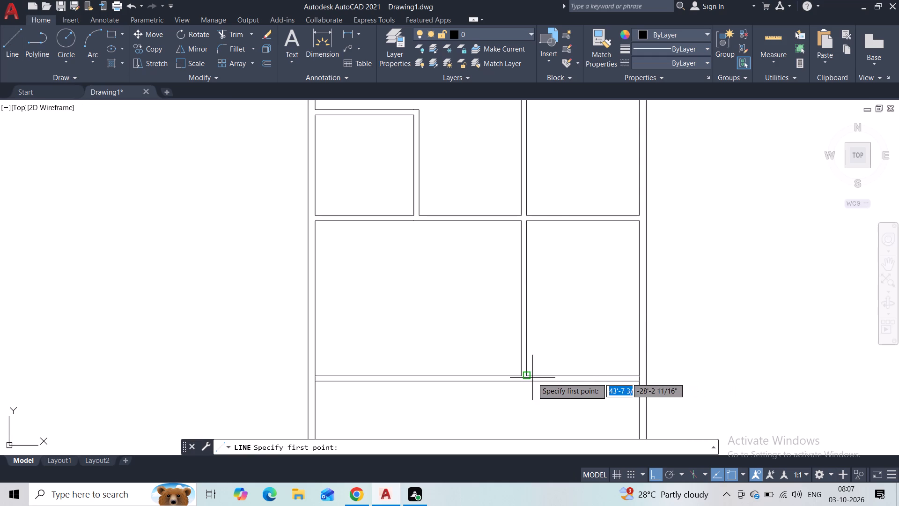
pyautogui.click(580, 374)
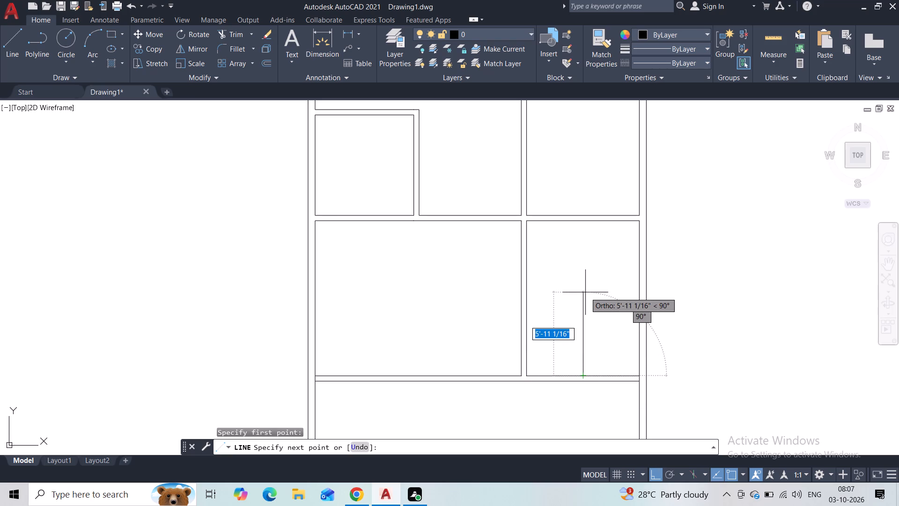
pyautogui.click(581, 223)
pyautogui.press('Escape')
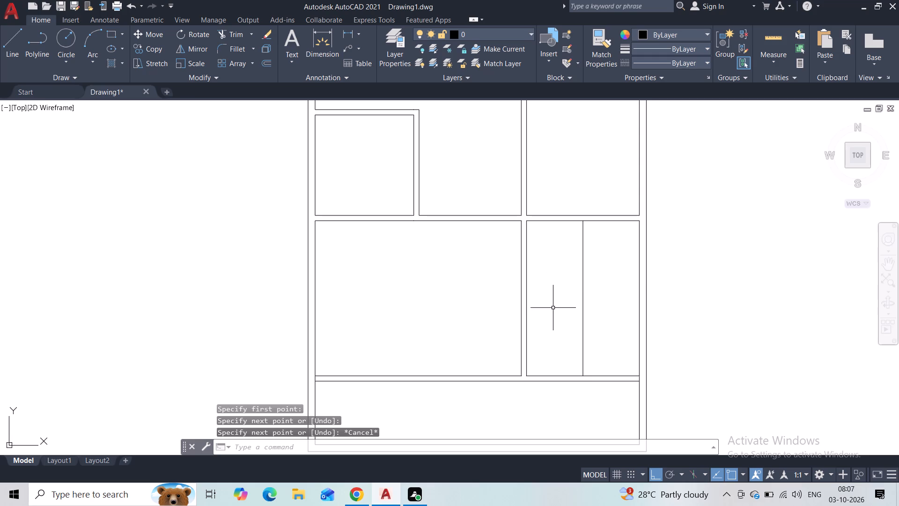
# Draw a horizontal line across the lower right room, a short distance above its bottom wall, as the first stair tread.
pyautogui.click(18, 53)
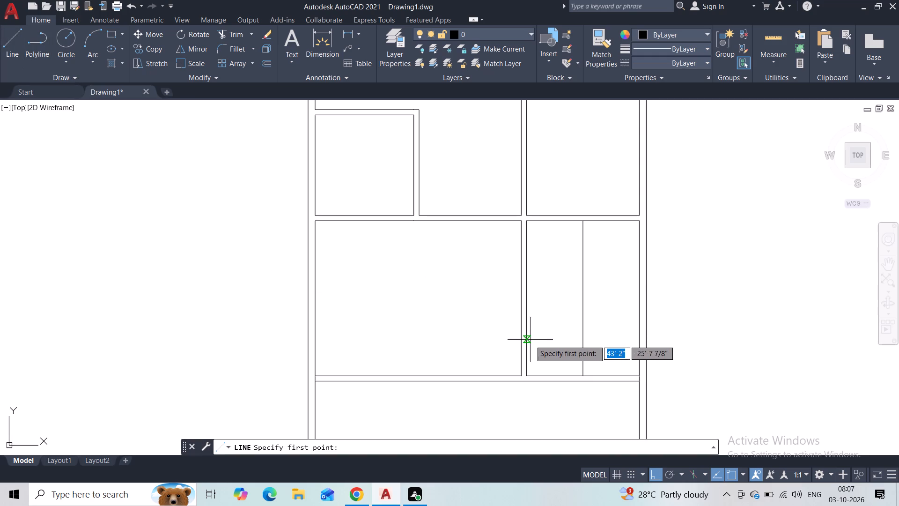
pyautogui.click(529, 341)
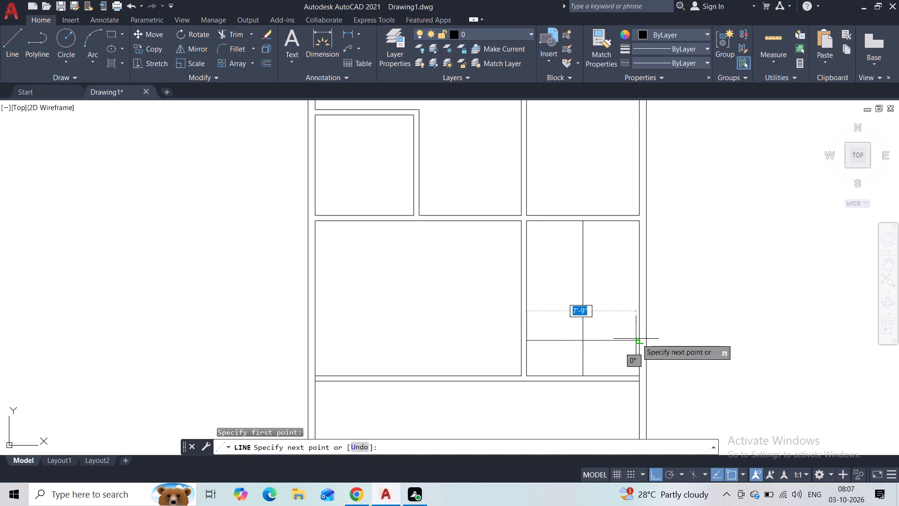
pyautogui.click(642, 339)
pyautogui.press('Escape')
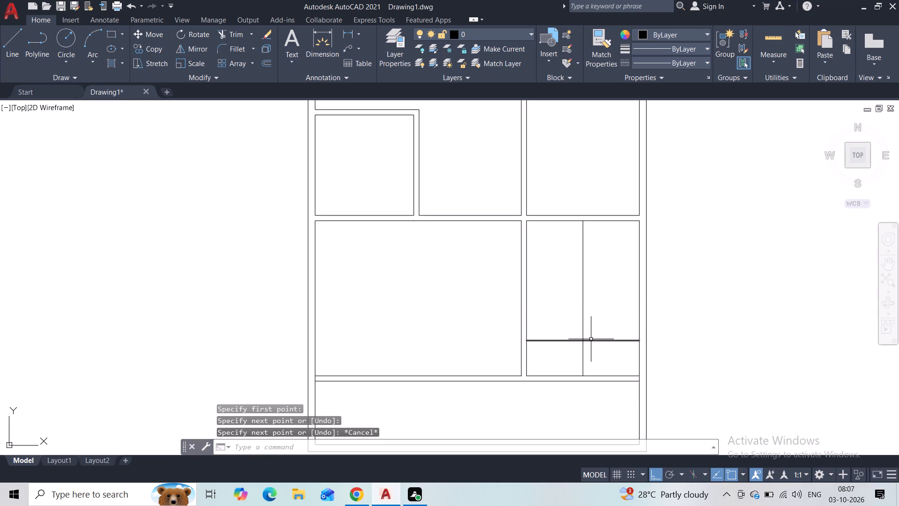
# Offset the horizontal stair line upward seven times in succession at 10" spacing to create the remaining treads.
pyautogui.click(591, 339)
pyautogui.click(263, 66)
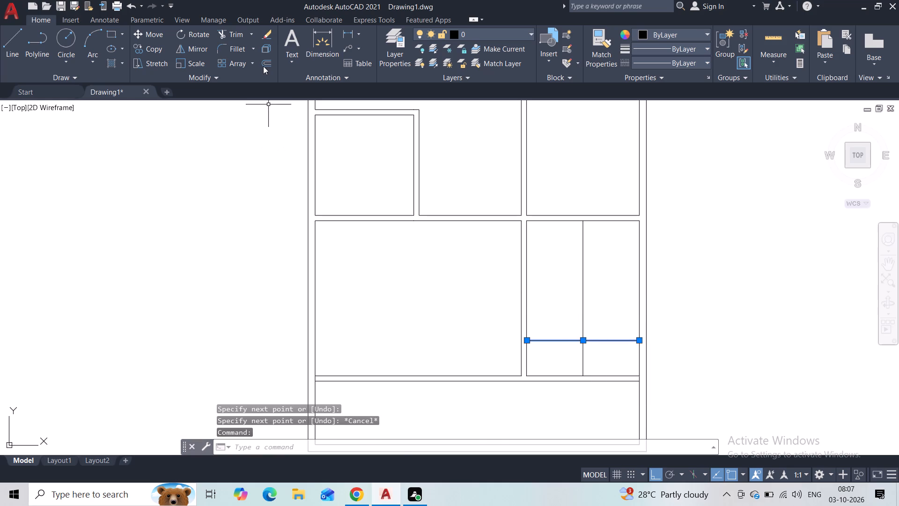
pyautogui.write('10"')
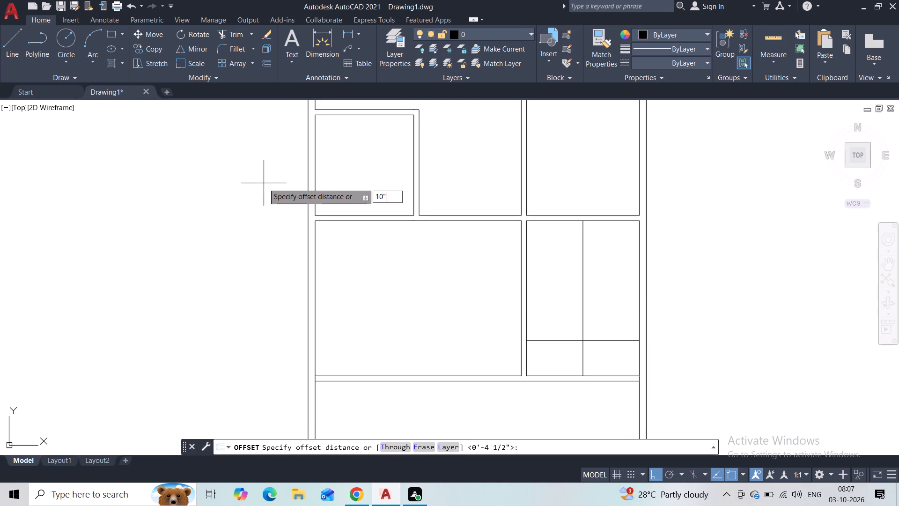
pyautogui.press('Return')
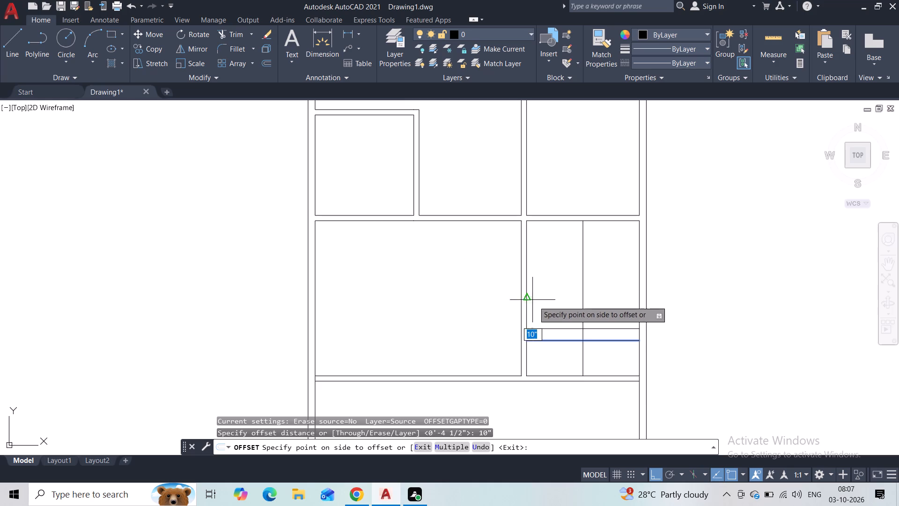
pyautogui.click(536, 304)
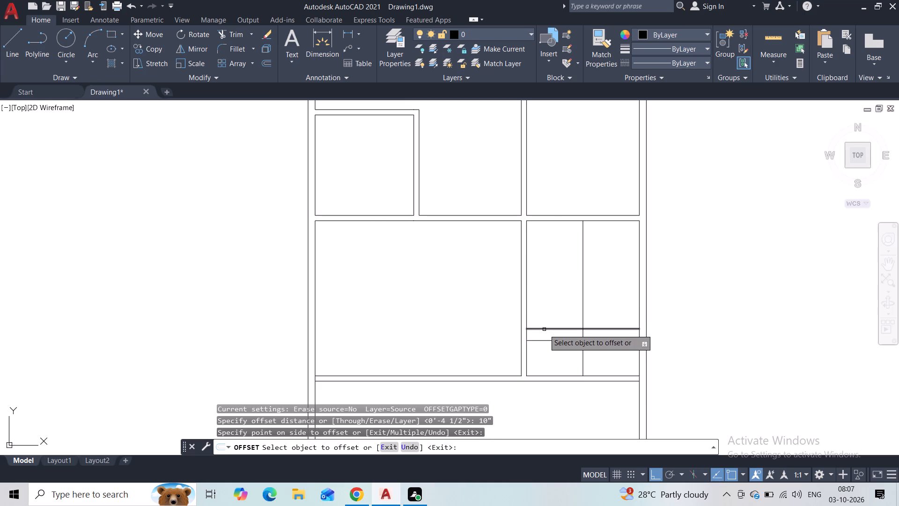
pyautogui.click(544, 329)
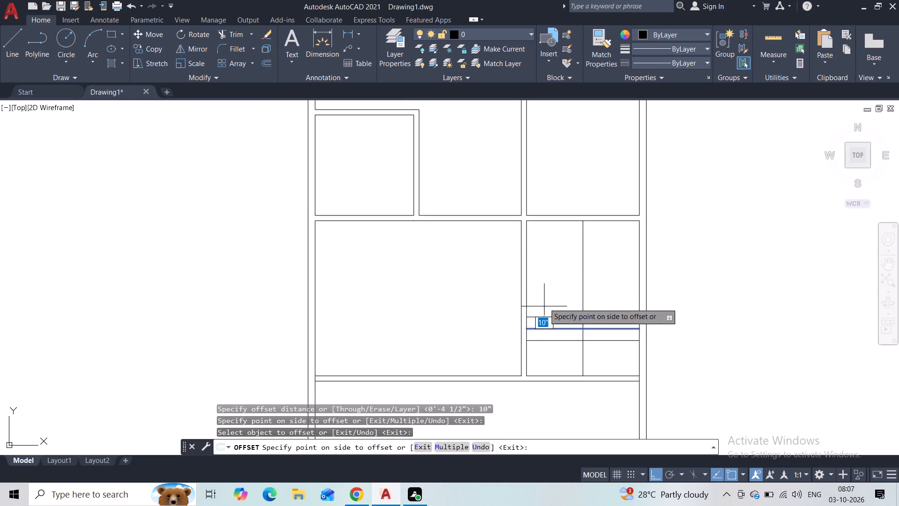
pyautogui.click(545, 294)
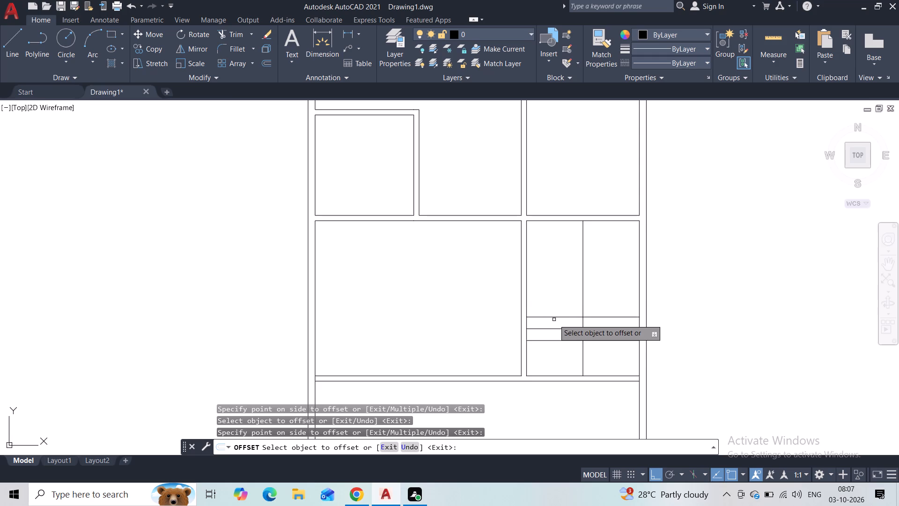
pyautogui.click(554, 318)
pyautogui.click(552, 293)
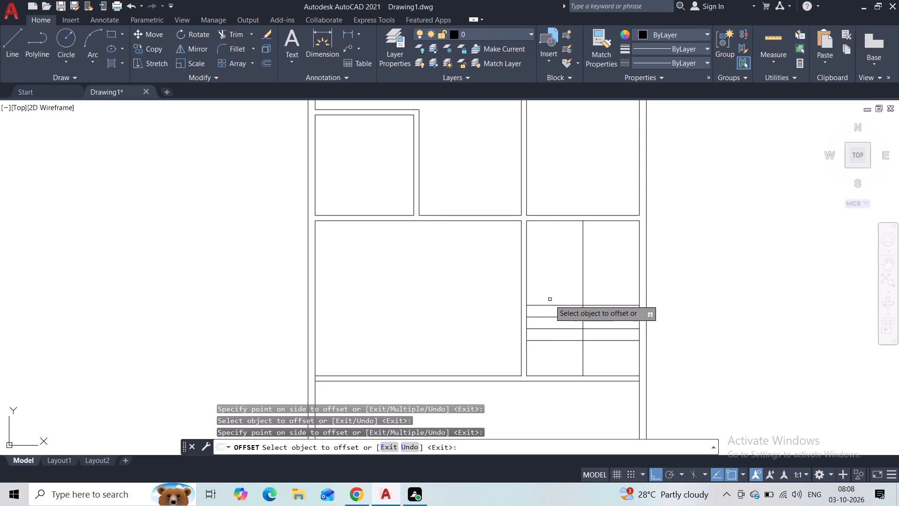
pyautogui.click(548, 304)
pyautogui.click(548, 279)
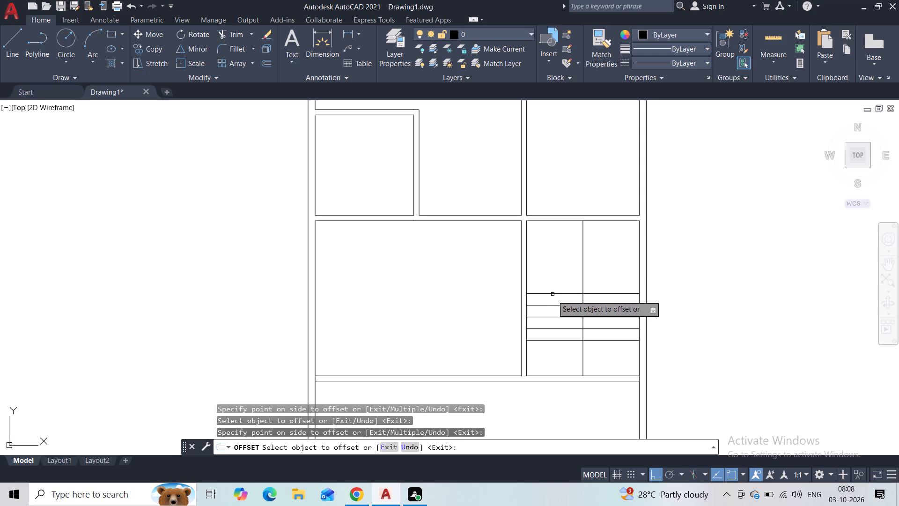
pyautogui.click(555, 293)
pyautogui.click(556, 279)
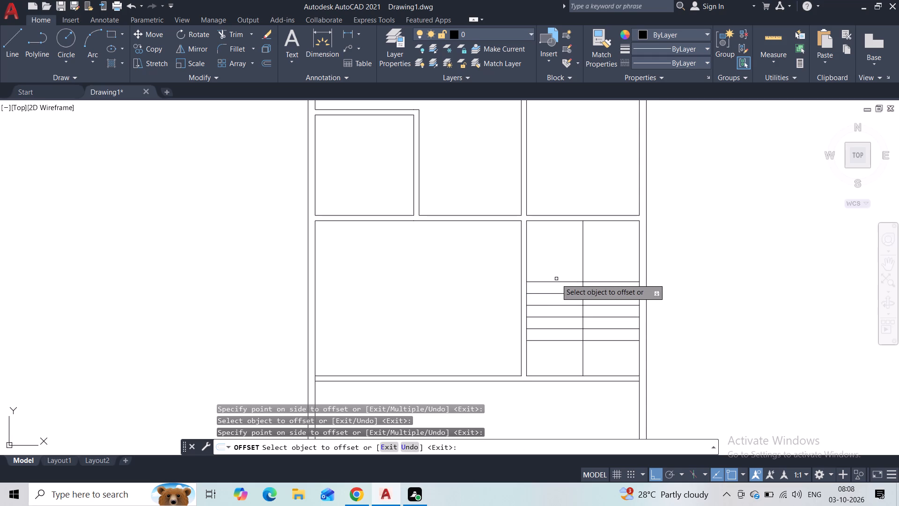
pyautogui.click(556, 282)
pyautogui.click(558, 264)
pyautogui.click(559, 269)
pyautogui.click(554, 243)
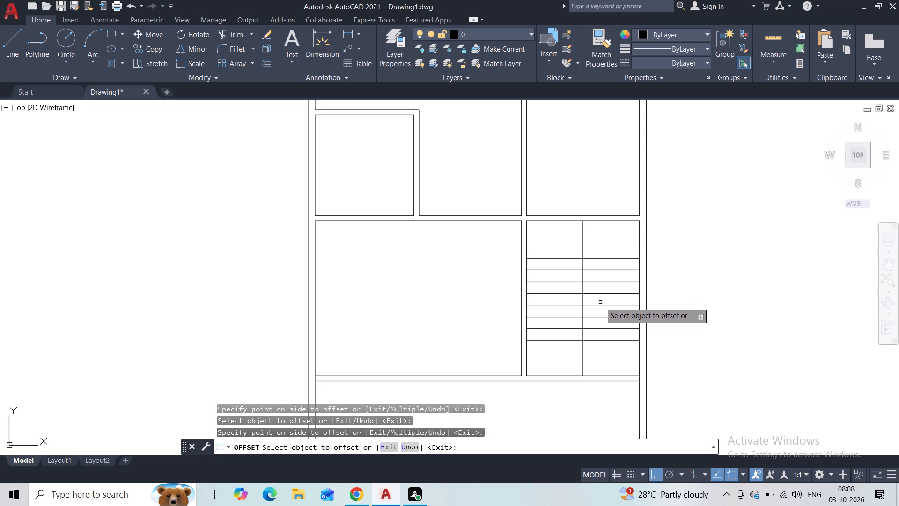
pyautogui.press('Escape')
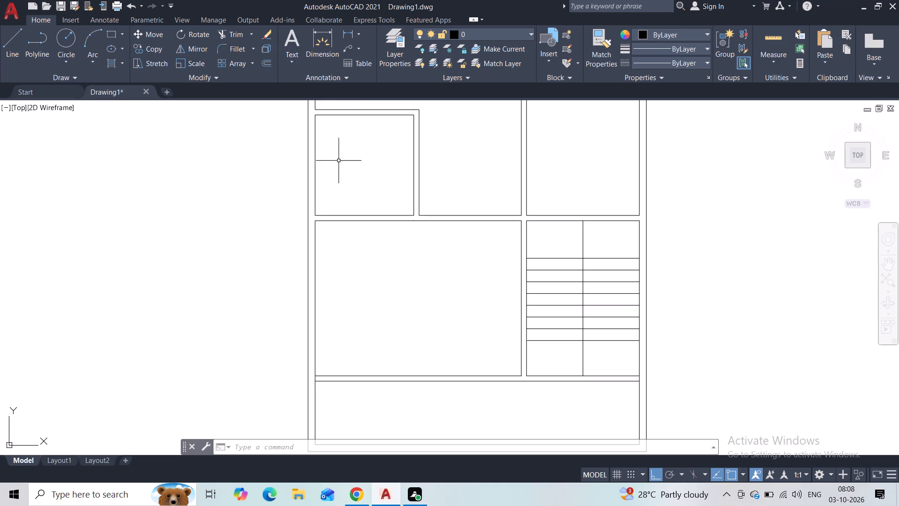
# Trim the stair's vertical centre line below the lowest tread.
pyautogui.click(220, 34)
pyautogui.moveTo(594, 357); pyautogui.dragTo(575, 356)
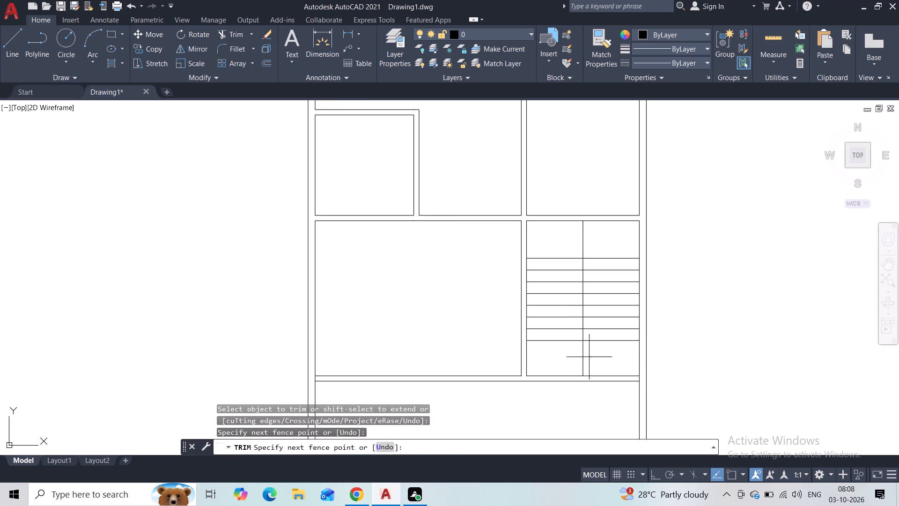
pyautogui.moveTo(575, 356); pyautogui.dragTo(565, 354)
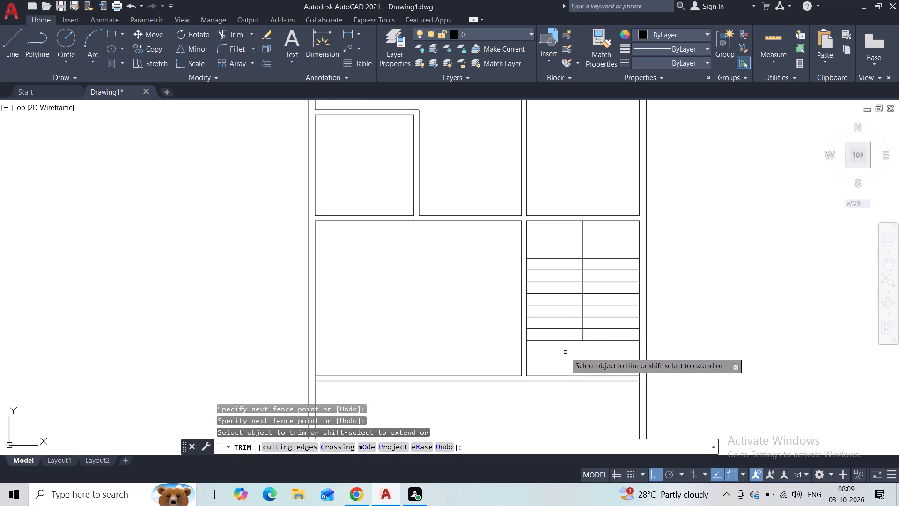
pyautogui.press('Escape')
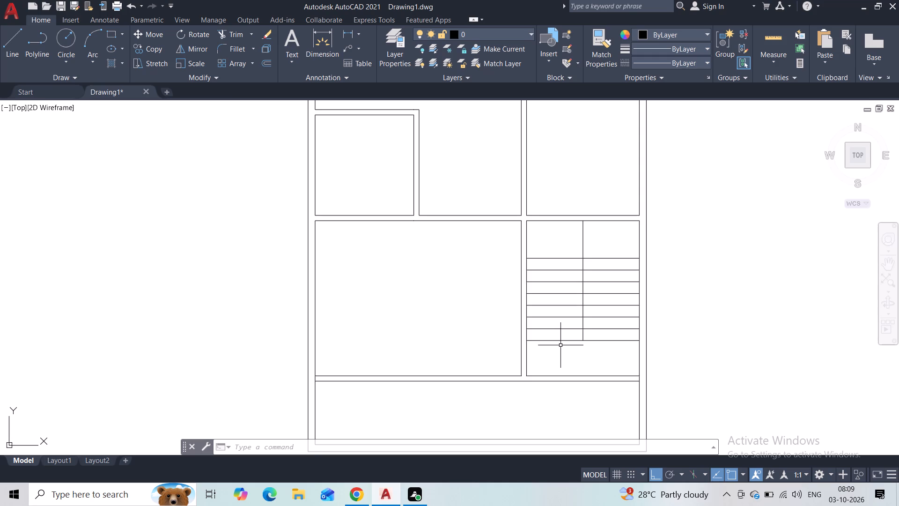
# Draw the stair walking line from the left flight's second-lowest tread: down past the treads, right about 4'-4", up about 8'-11", left, down to the third-highest tread.
pyautogui.click(14, 48)
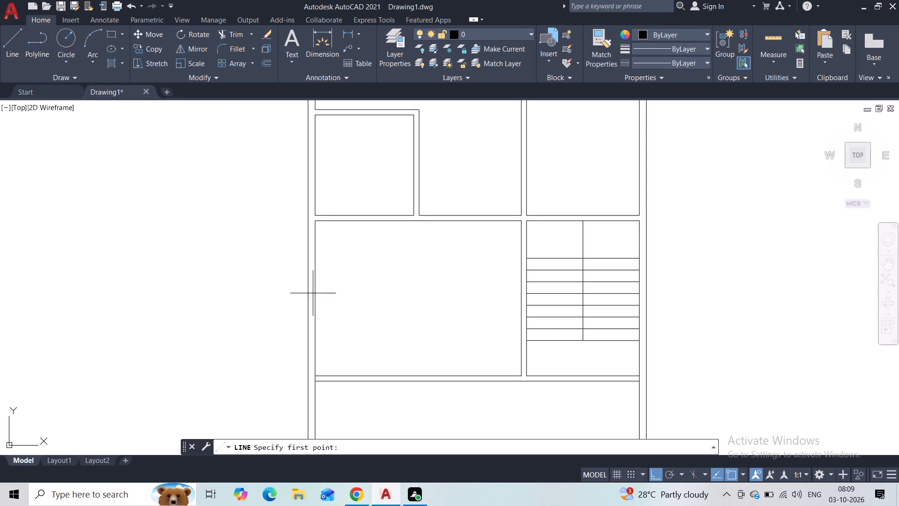
pyautogui.moveTo(554, 347); pyautogui.dragTo(546, 301, button='middle')
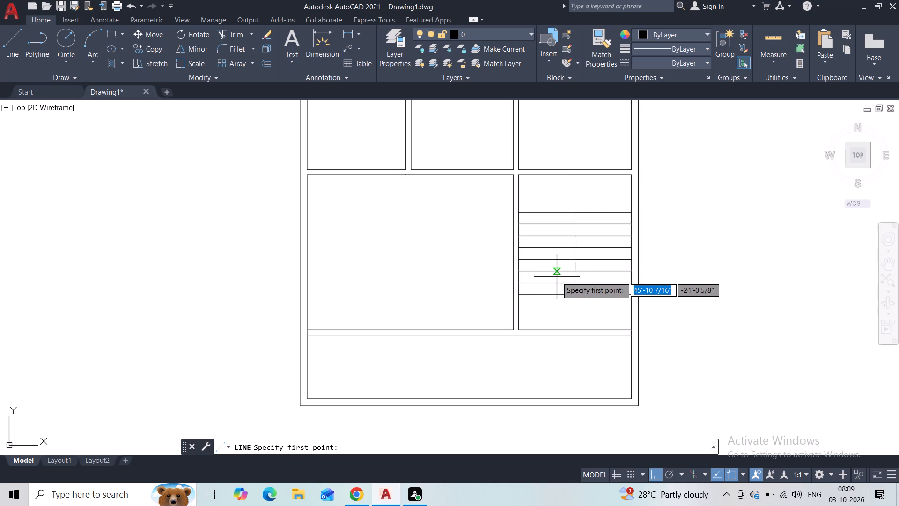
pyautogui.click(543, 284)
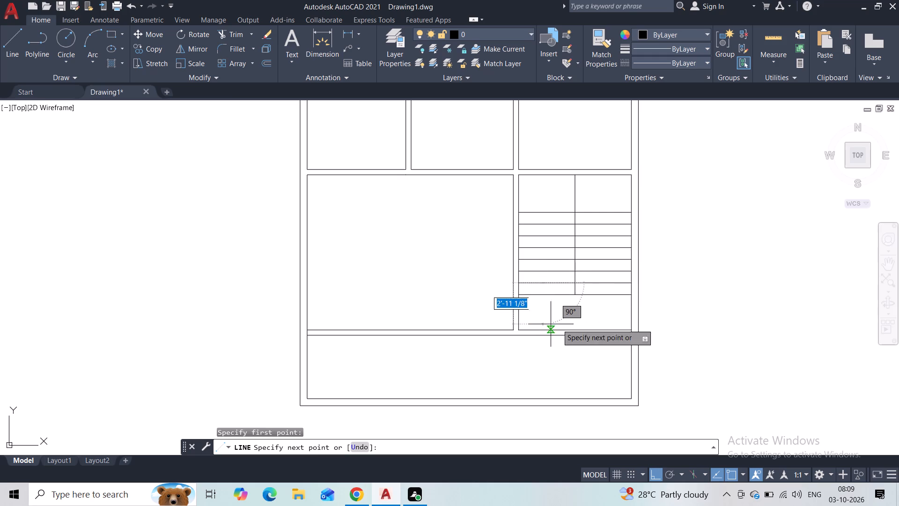
pyautogui.click(536, 317)
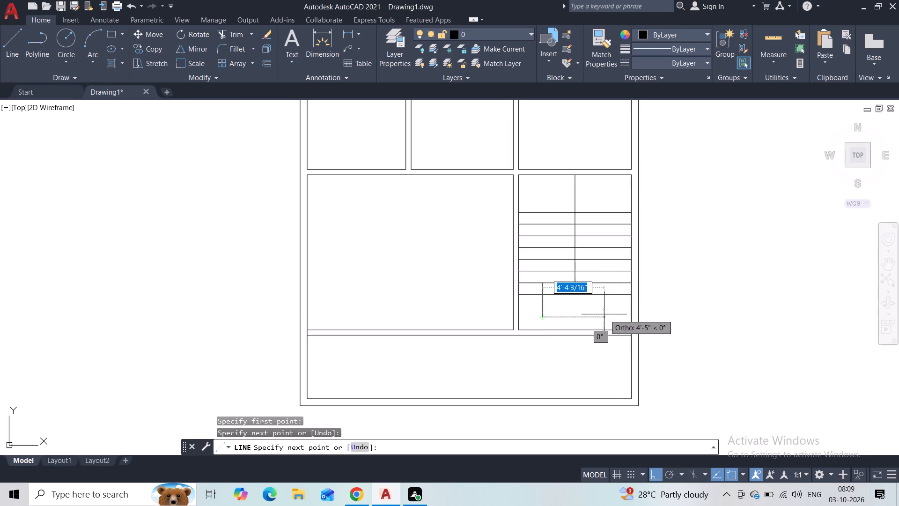
pyautogui.click(604, 314)
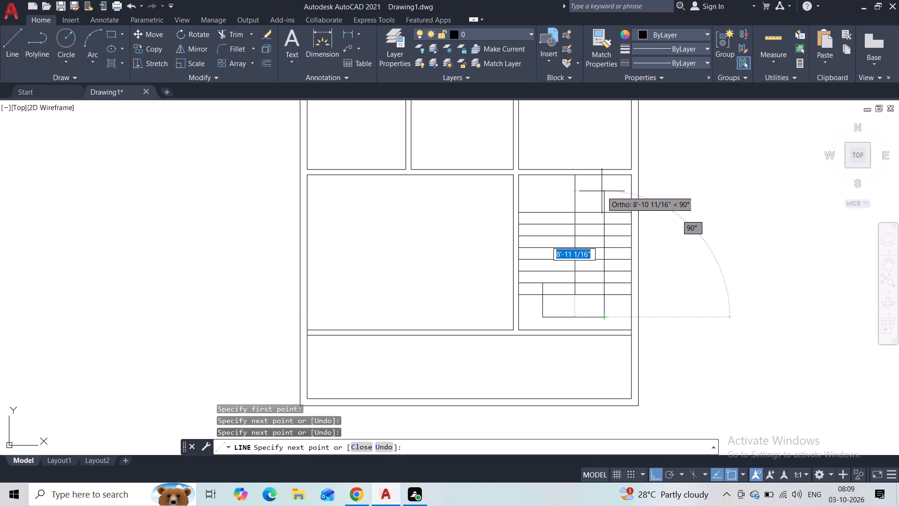
pyautogui.click(602, 191)
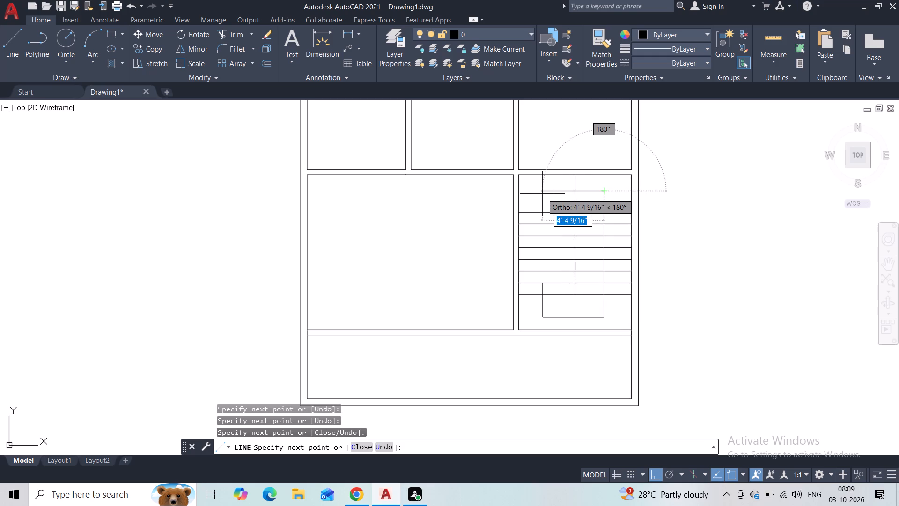
pyautogui.click(542, 194)
pyautogui.click(541, 232)
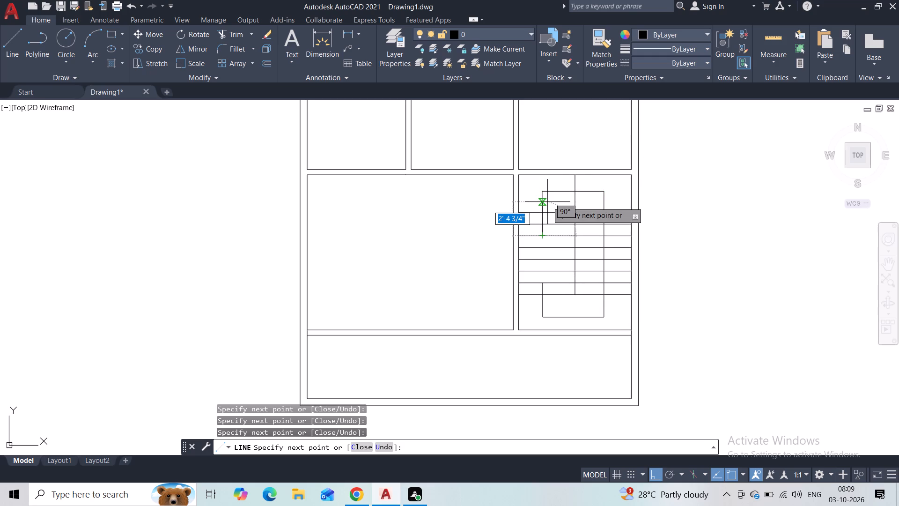
pyautogui.press('Escape')
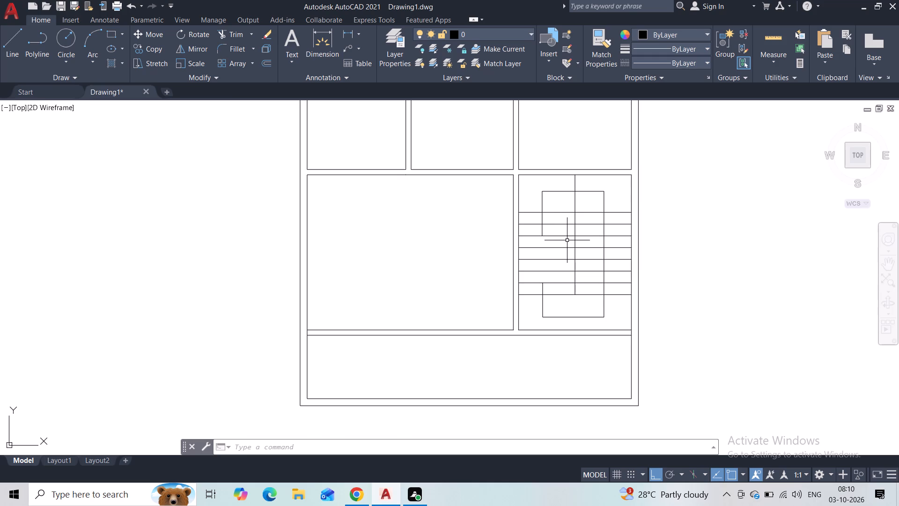
# Draw two diagonal winder lines from the top tread's intersection with the centre line, one to the room's top wall, one to its right wall.
pyautogui.click(8, 46)
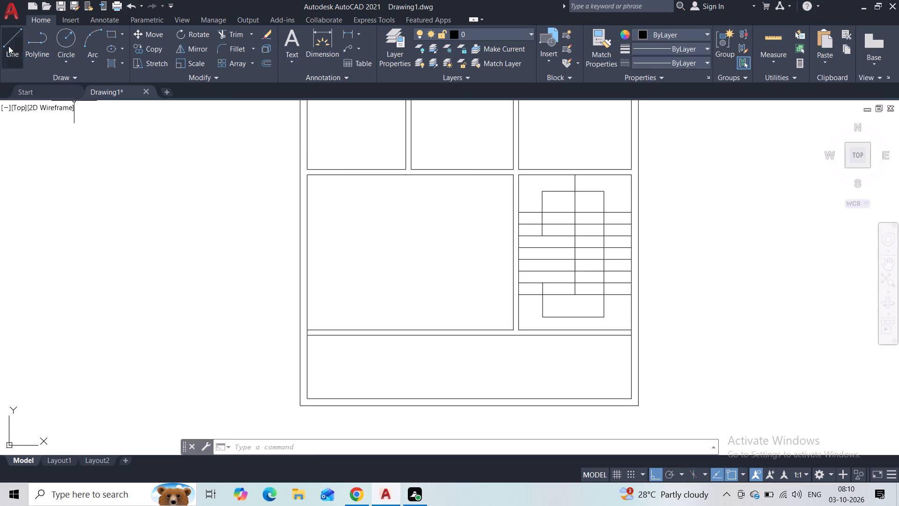
pyautogui.click(576, 214)
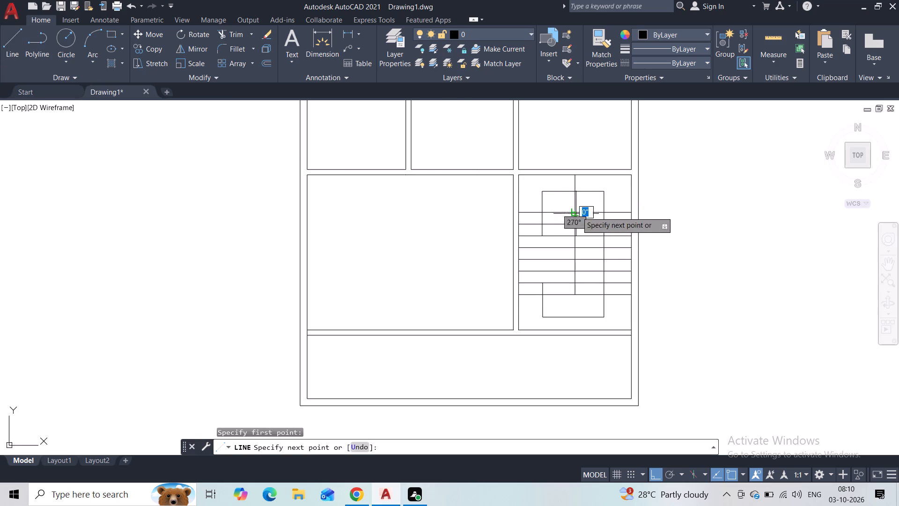
pyautogui.click(602, 172)
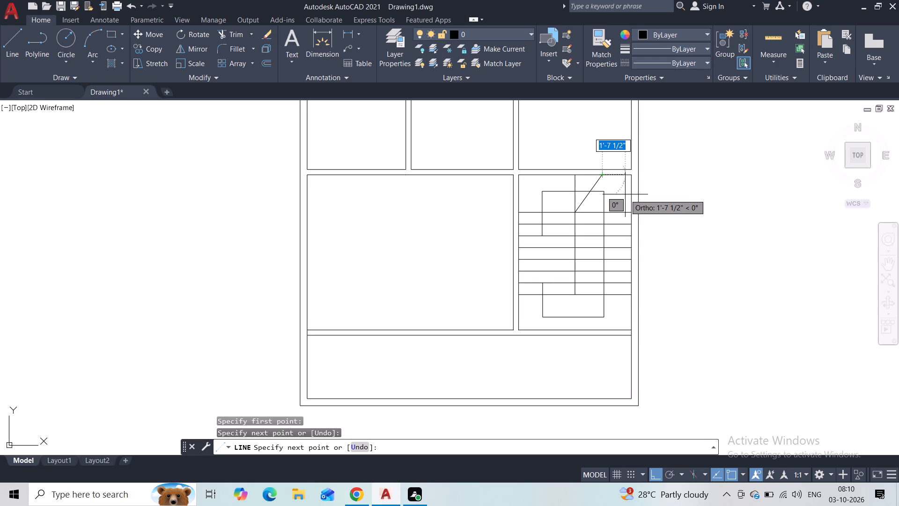
pyautogui.press('Escape')
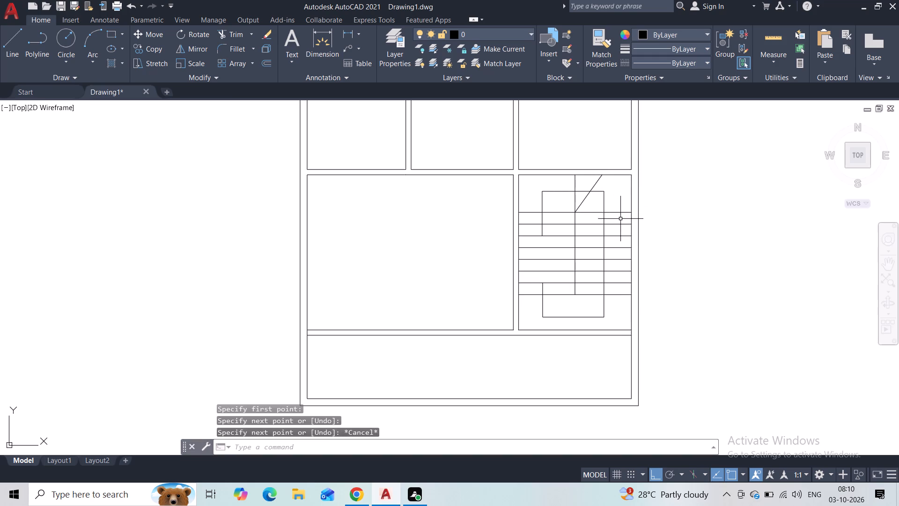
pyautogui.press('space')
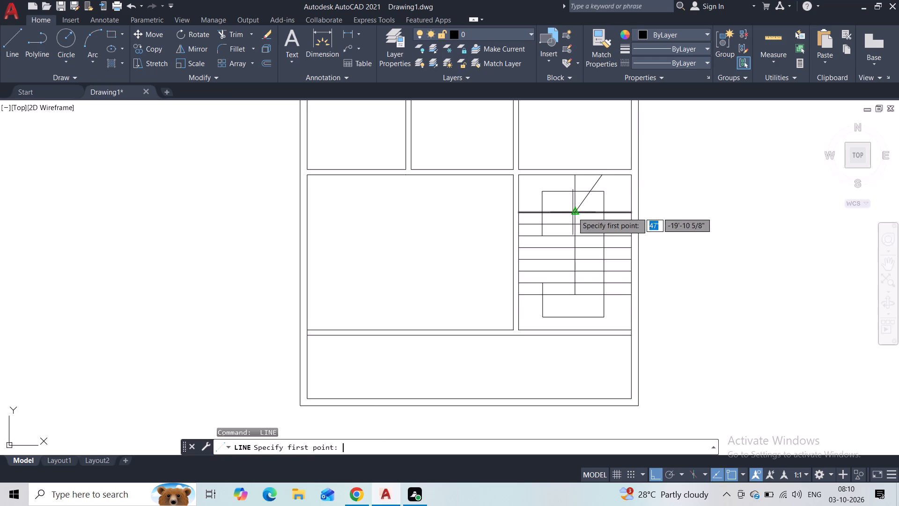
pyautogui.click(575, 210)
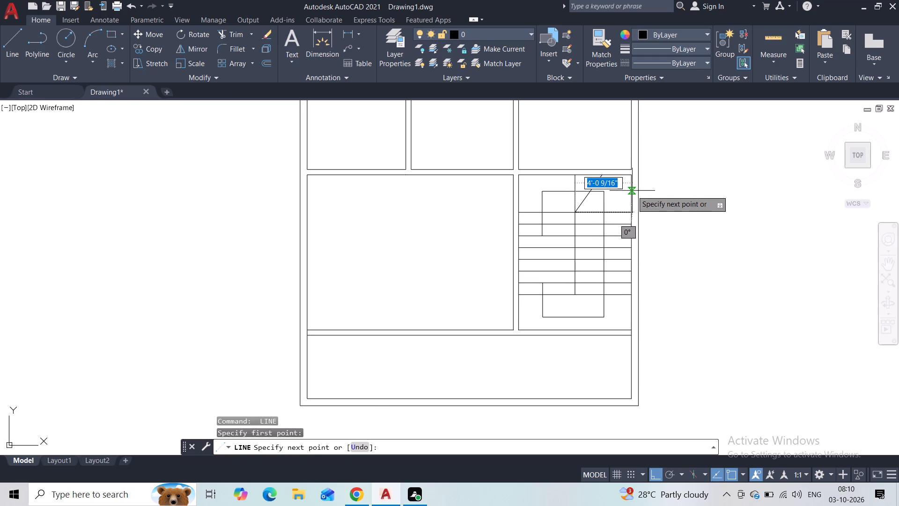
pyautogui.click(630, 193)
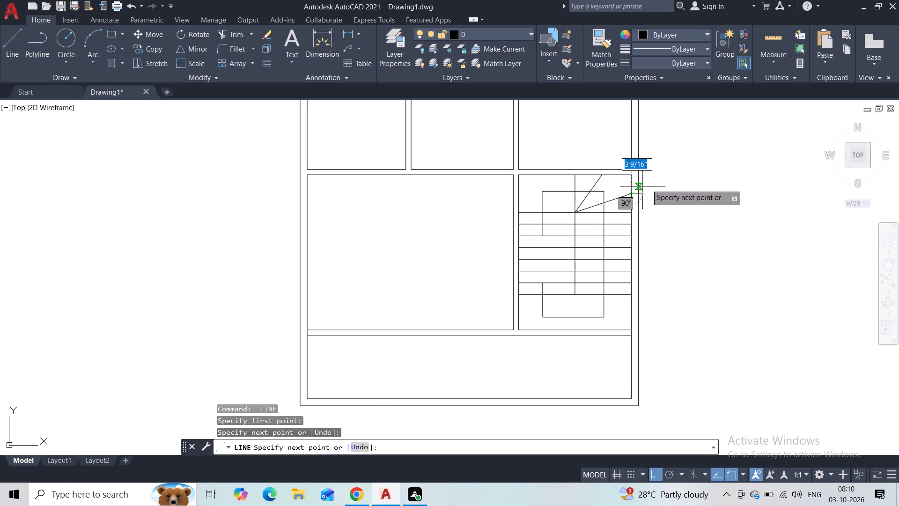
pyautogui.press('Escape')
pyautogui.scroll(-1, 650, 223)
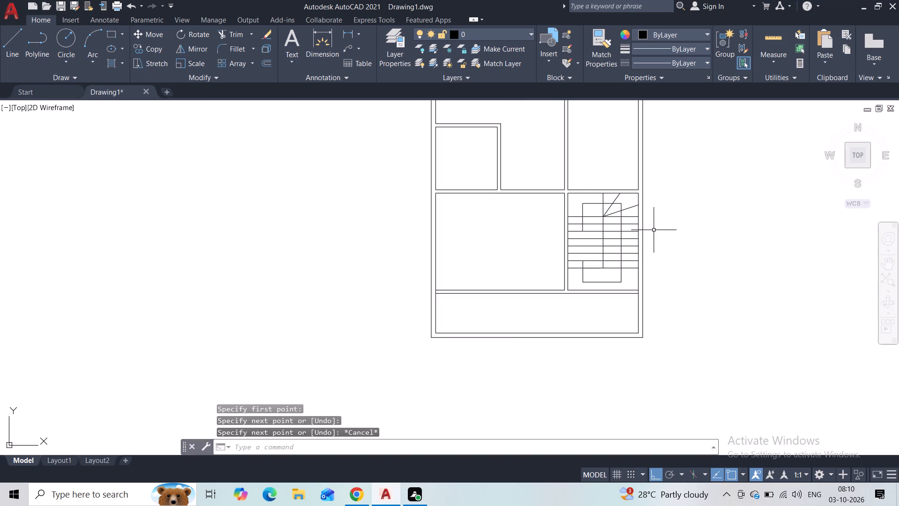
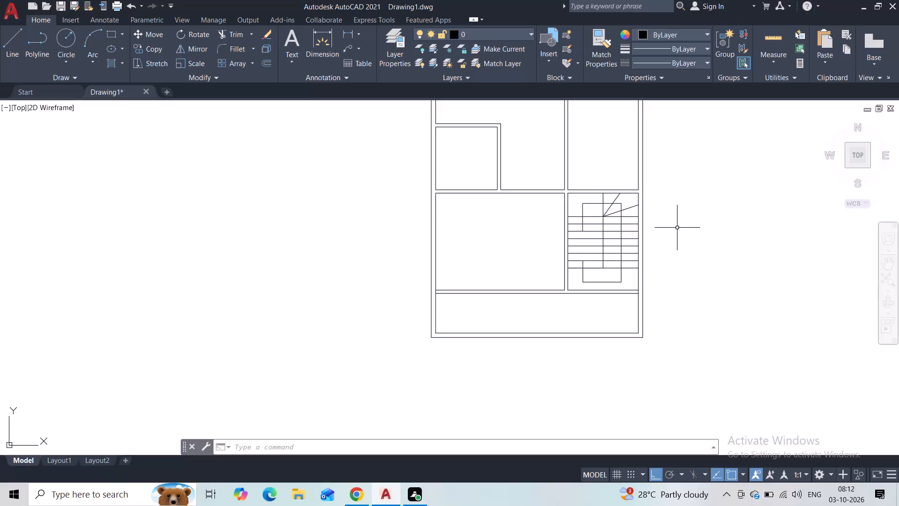
# Draw two short 6" lines across the left outer wall beside the lower left room, one near the room's top and one near its bottom.
pyautogui.moveTo(727, 167); pyautogui.dragTo(716, 256, button='middle')
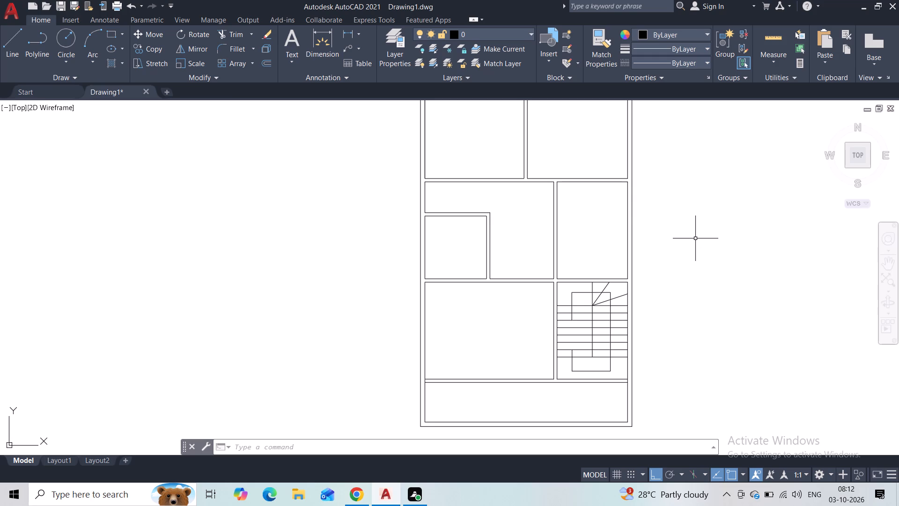
pyautogui.moveTo(433, 320); pyautogui.dragTo(439, 281, button='middle')
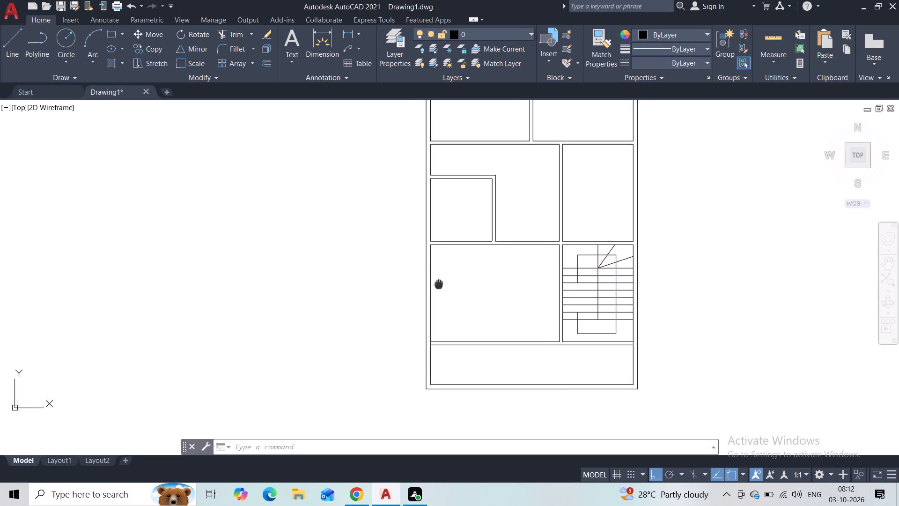
pyautogui.moveTo(439, 281); pyautogui.dragTo(439, 280, button='middle')
pyautogui.scroll(2, 439, 280)
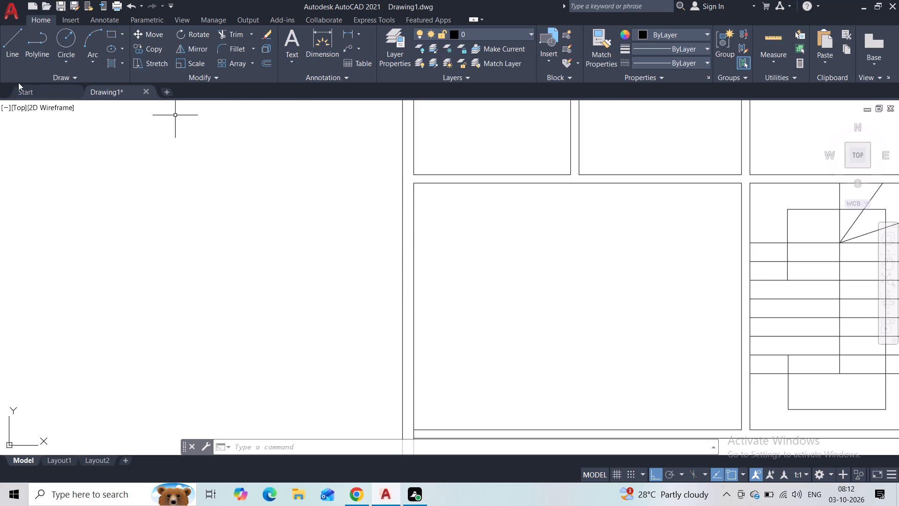
pyautogui.click(3, 54)
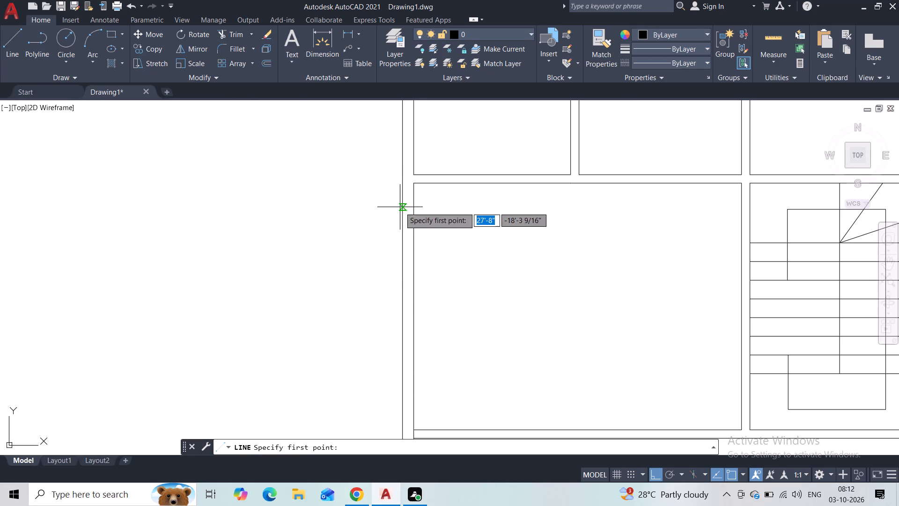
pyautogui.click(402, 221)
pyautogui.click(410, 223)
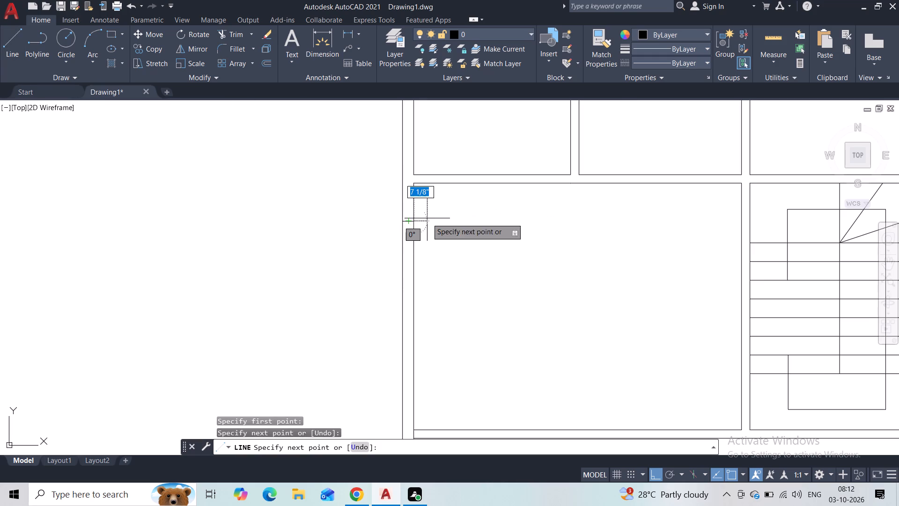
pyautogui.press('Escape')
pyautogui.moveTo(435, 251); pyautogui.dragTo(440, 178, button='middle')
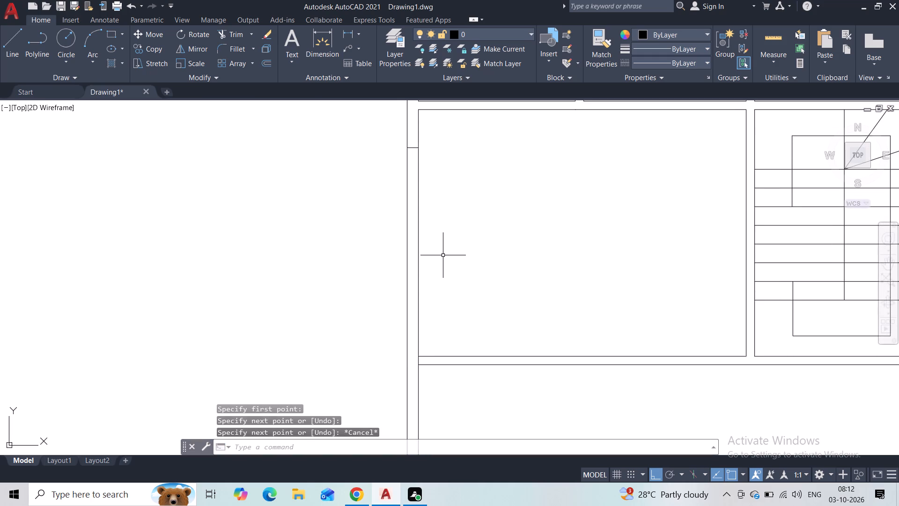
pyautogui.press('space')
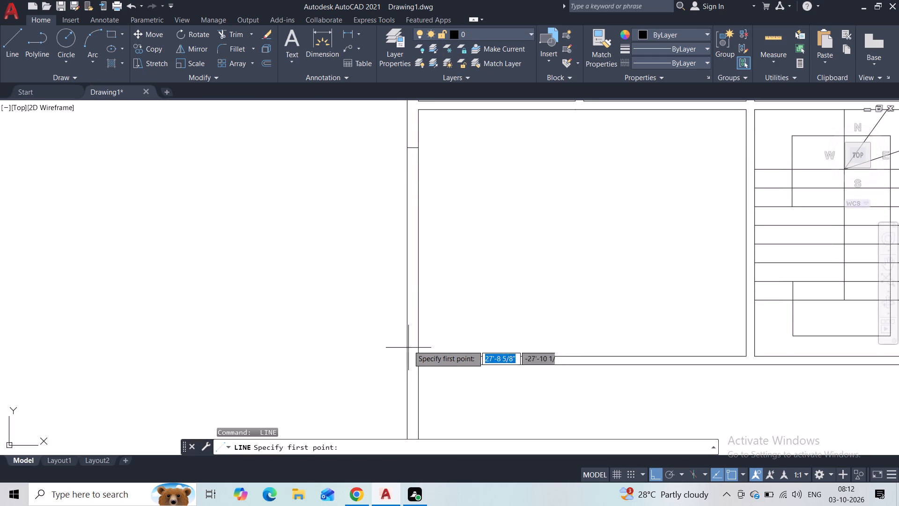
pyautogui.click(406, 332)
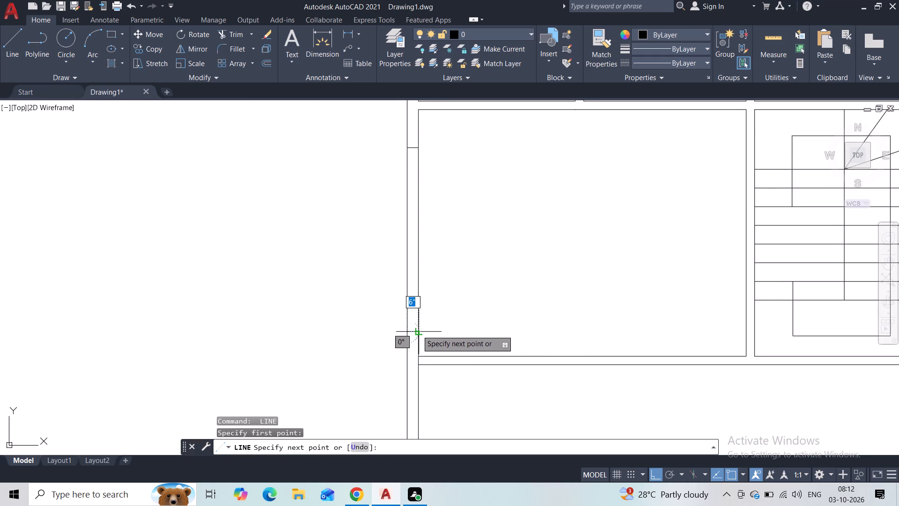
pyautogui.click(417, 330)
pyautogui.press('Escape')
# Trim the inner face line of the left outer wall between the two short cross lines.
pyautogui.scroll(-1, 488, 277)
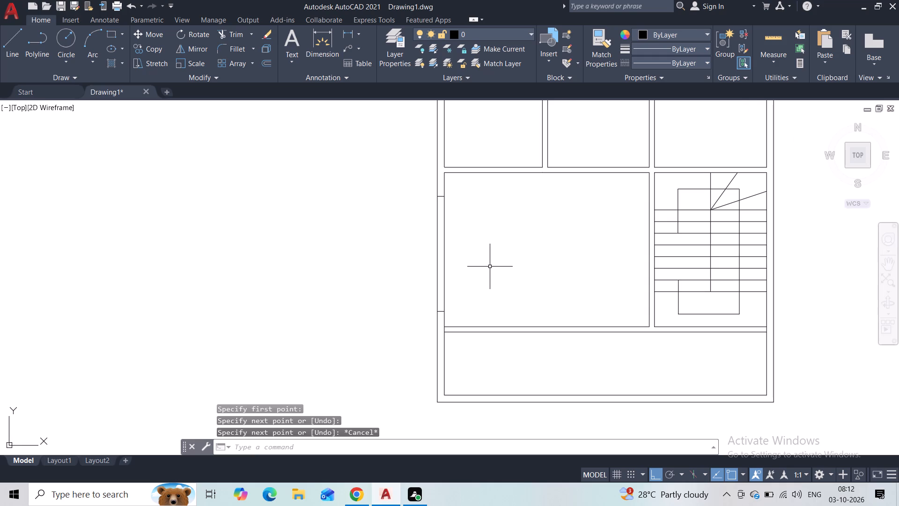
pyautogui.click(222, 34)
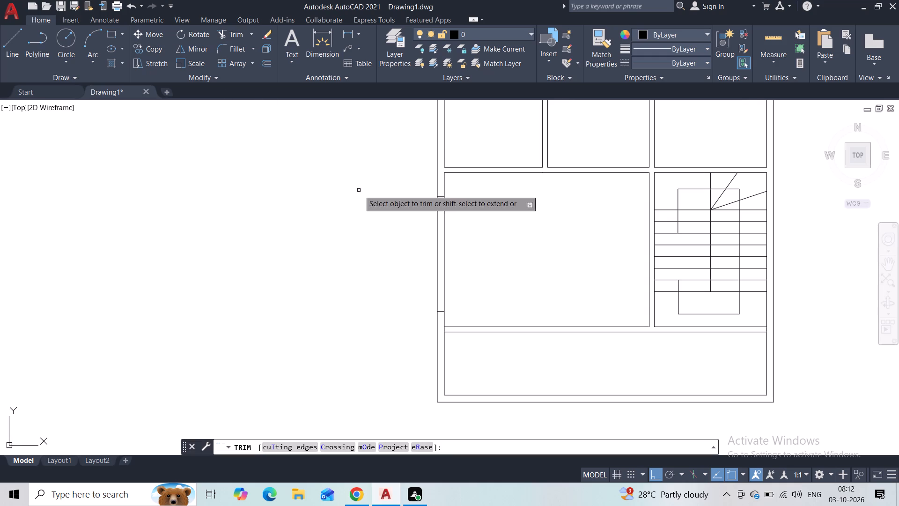
pyautogui.click(446, 230)
pyautogui.press('Escape')
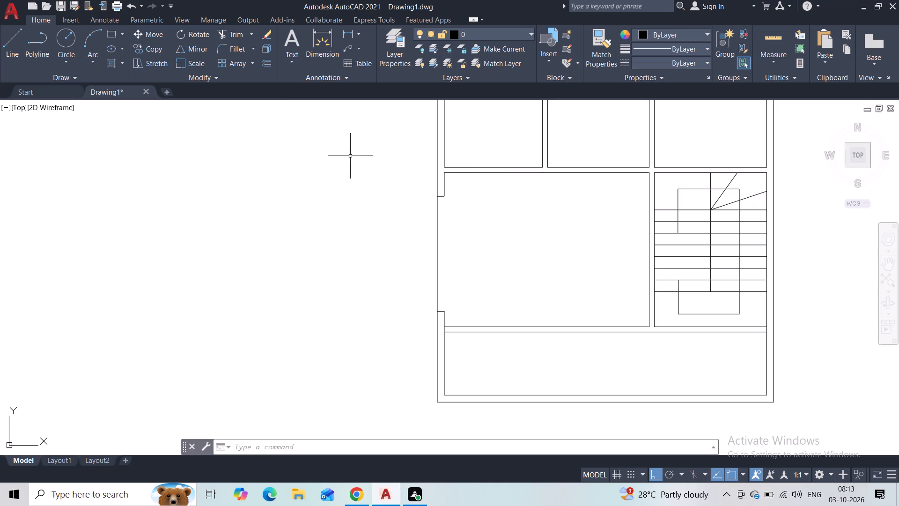
# Draw a small, roughly square column outline across the bottom outer wall near its left end, projecting beyond both wall faces.
pyautogui.click(12, 39)
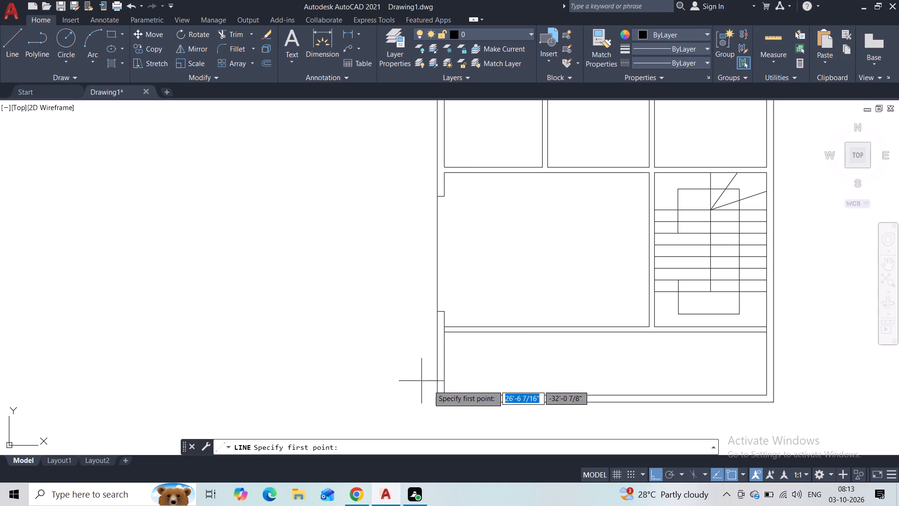
pyautogui.moveTo(461, 373); pyautogui.dragTo(421, 291, button='middle')
pyautogui.scroll(1, 444, 305)
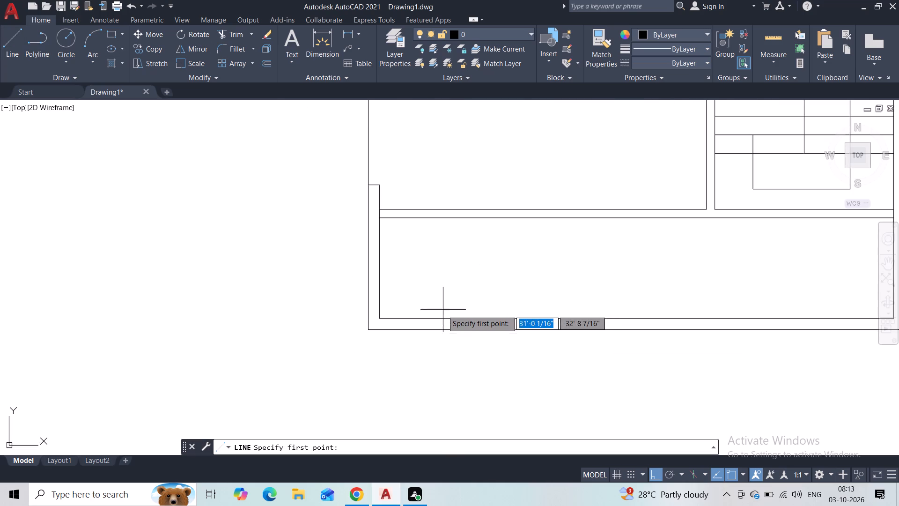
pyautogui.click(446, 319)
pyautogui.click(446, 329)
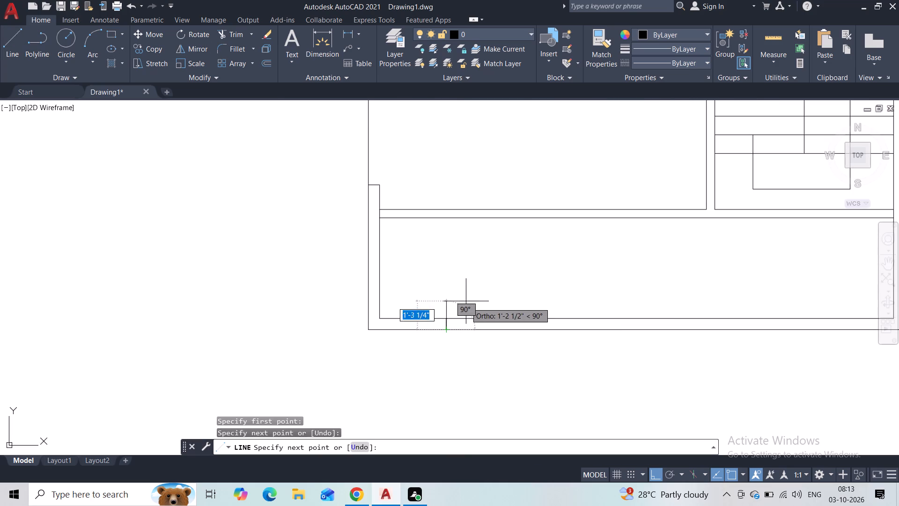
pyautogui.press('Escape')
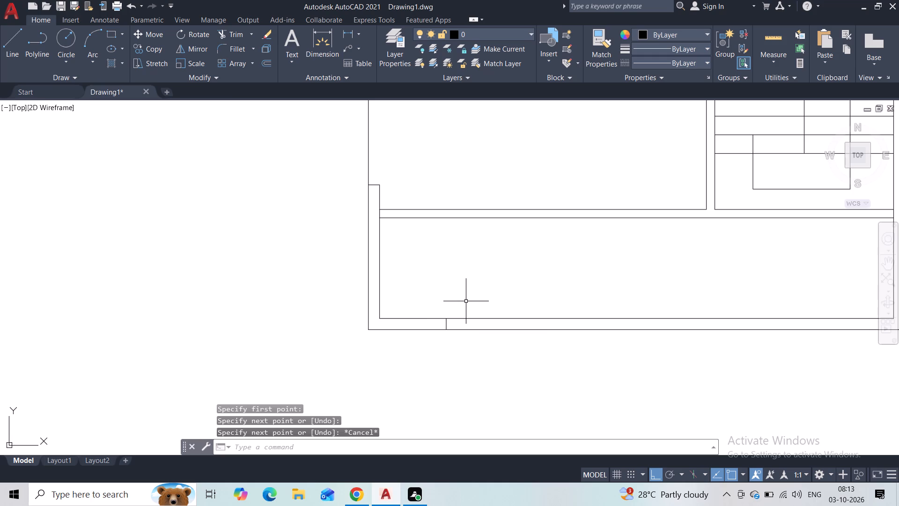
pyautogui.press('space')
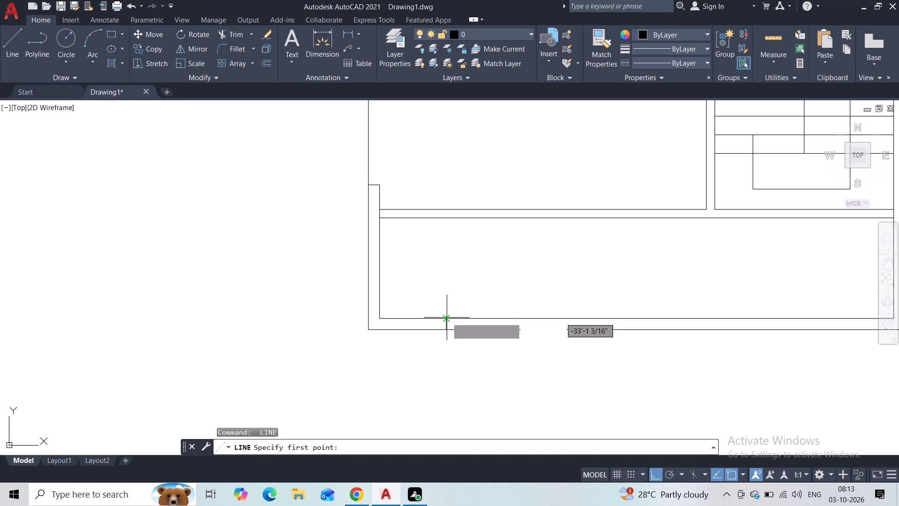
pyautogui.click(447, 320)
pyautogui.click(445, 310)
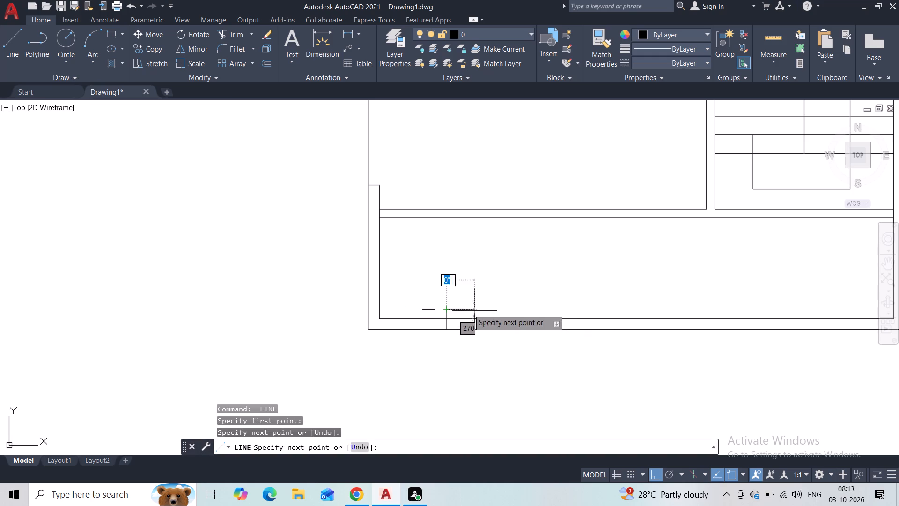
pyautogui.click(471, 312)
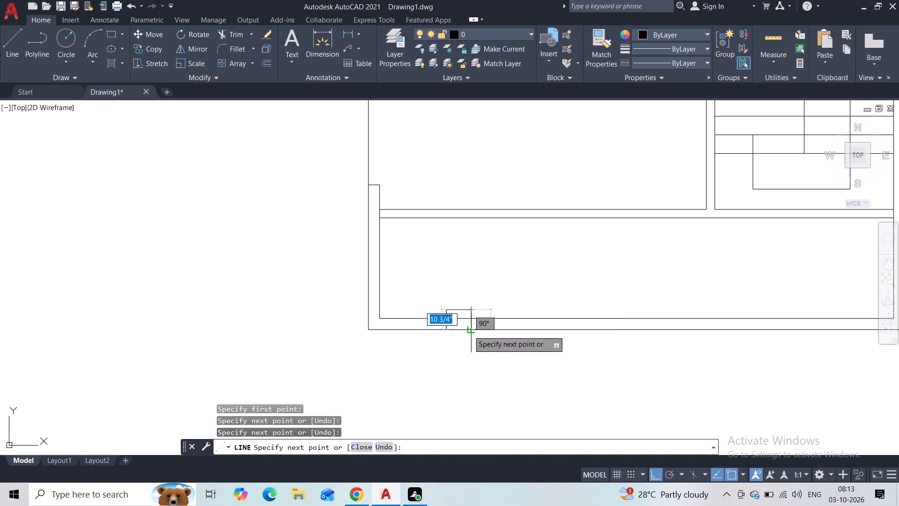
pyautogui.click(469, 336)
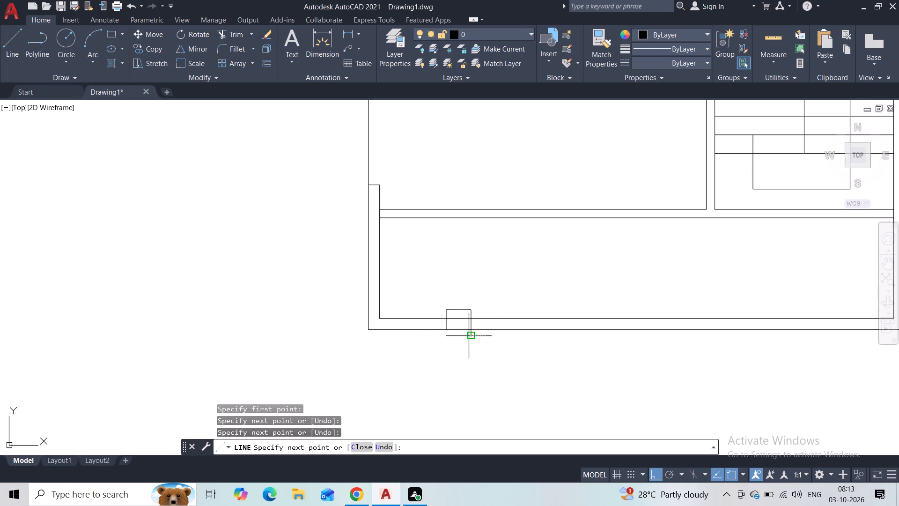
pyautogui.click(445, 337)
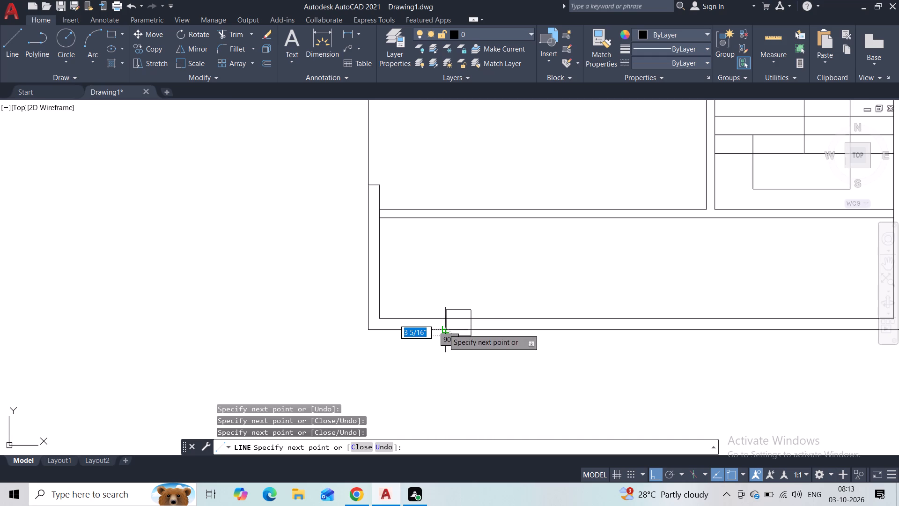
pyautogui.click(443, 329)
pyautogui.press('Escape')
# Draw a vertical line continuing the column's left side from the wall's outer face down to the column's bottom edge.
pyautogui.scroll(2, 459, 301)
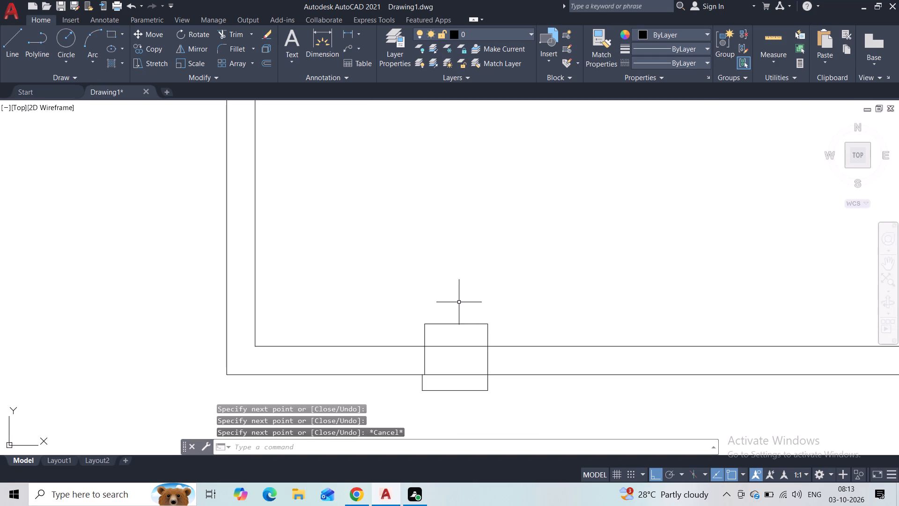
pyautogui.moveTo(447, 303); pyautogui.dragTo(443, 208, button='middle')
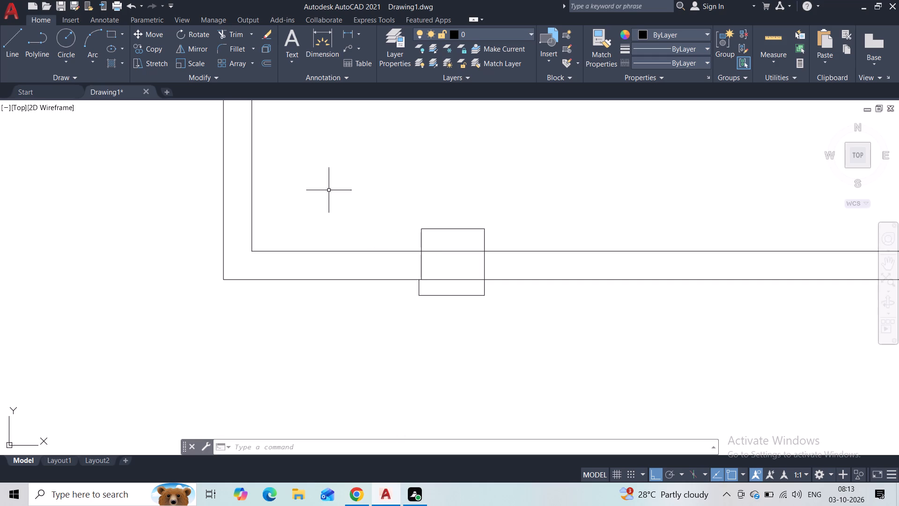
pyautogui.click(15, 67)
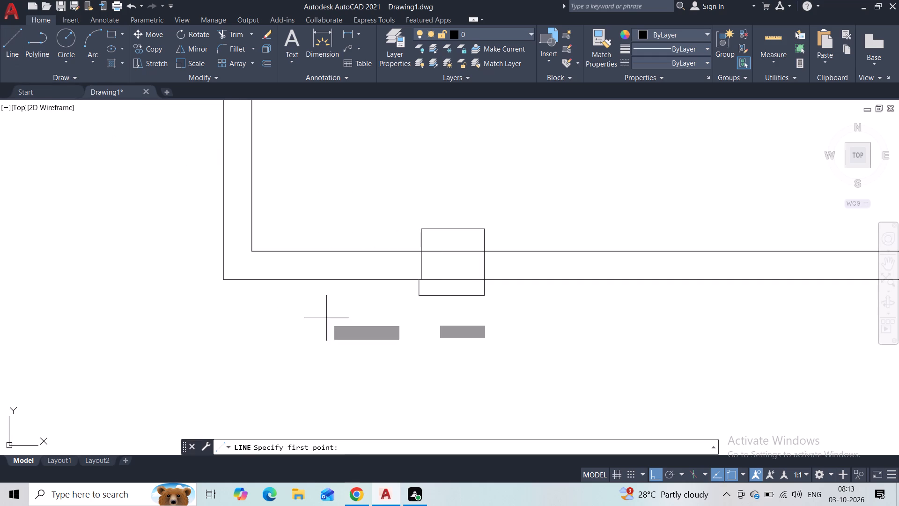
pyautogui.scroll(3, 415, 309)
pyautogui.click(442, 217)
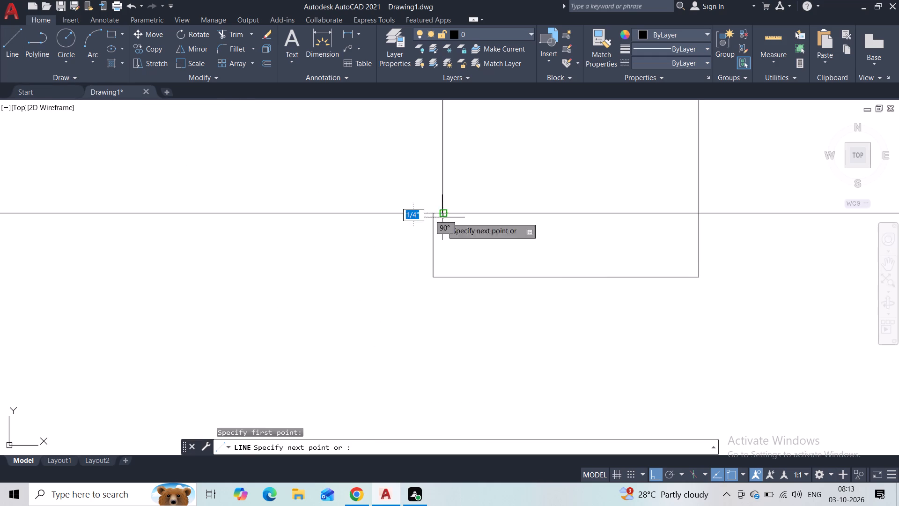
pyautogui.click(445, 278)
pyautogui.press('Escape')
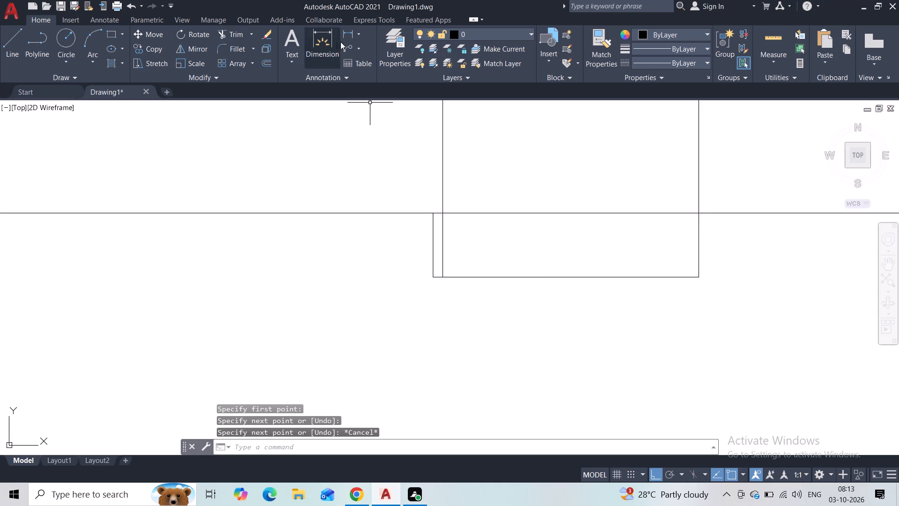
# Trim the narrow overhang outside the column's left side and both bottom wall lines running through the column.
pyautogui.click(237, 37)
pyautogui.scroll(2, 367, 248)
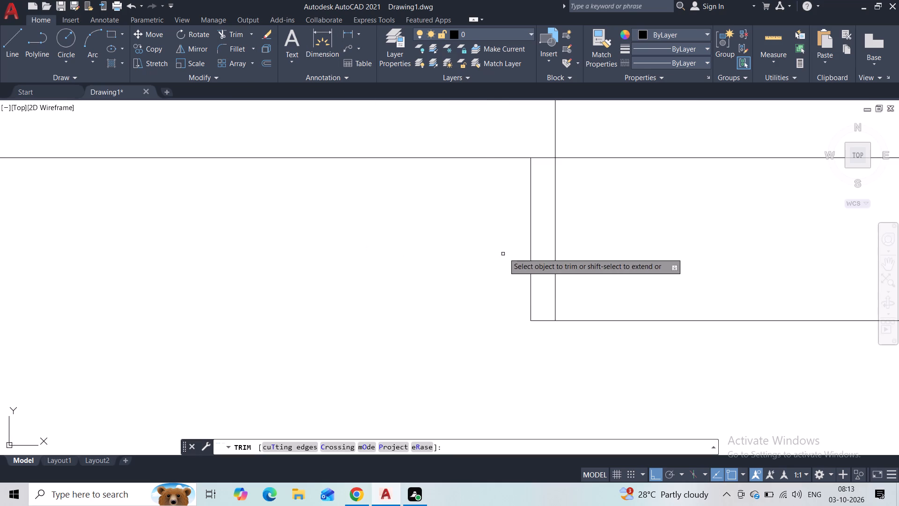
pyautogui.moveTo(536, 247); pyautogui.dragTo(543, 329)
pyautogui.scroll(-4, 516, 287)
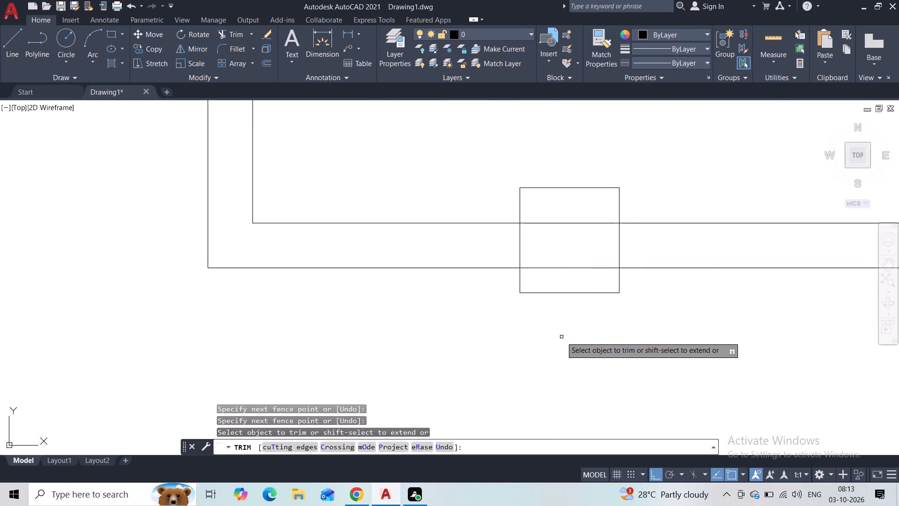
pyautogui.moveTo(561, 219); pyautogui.dragTo(568, 273)
pyautogui.scroll(-2, 653, 290)
pyautogui.moveTo(679, 327); pyautogui.dragTo(315, 308, button='middle')
pyautogui.press('Escape')
# Join all the line segments of the column outline into one polyline.
pyautogui.click(286, 215)
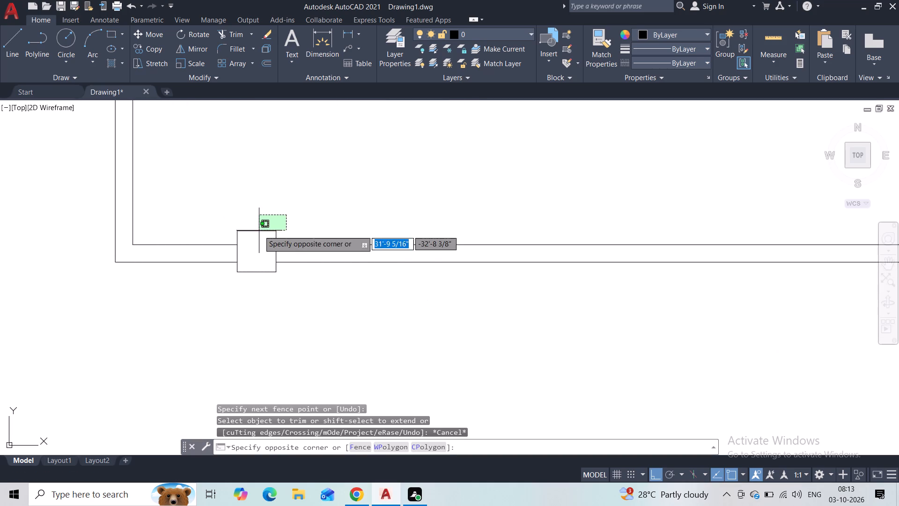
pyautogui.click(235, 239)
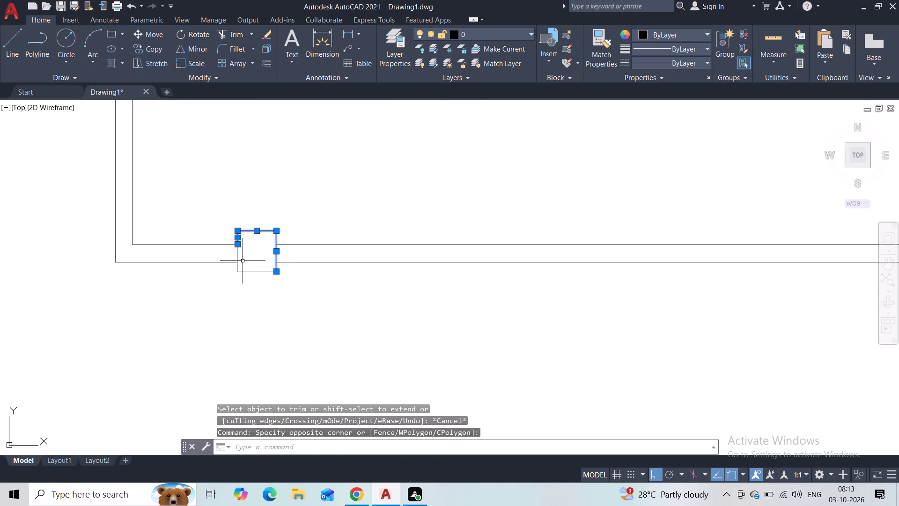
pyautogui.click(236, 257)
pyautogui.click(251, 272)
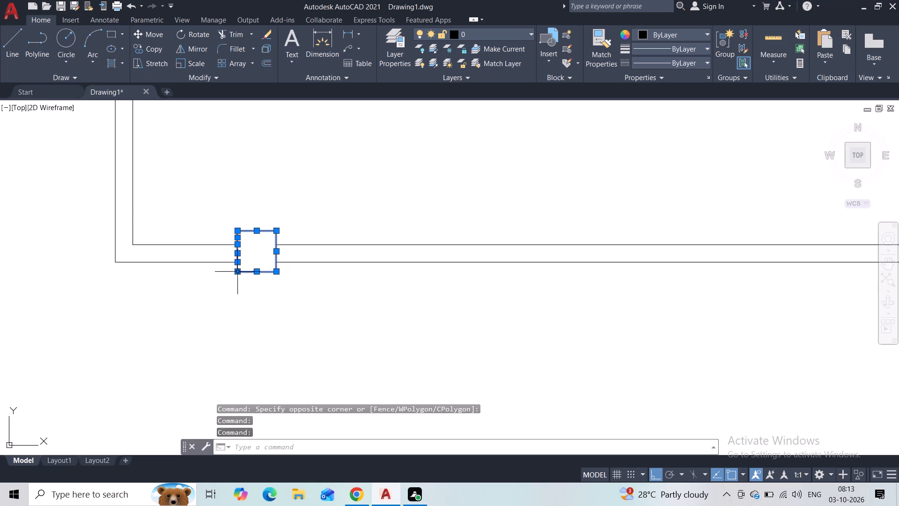
pyautogui.click(237, 268)
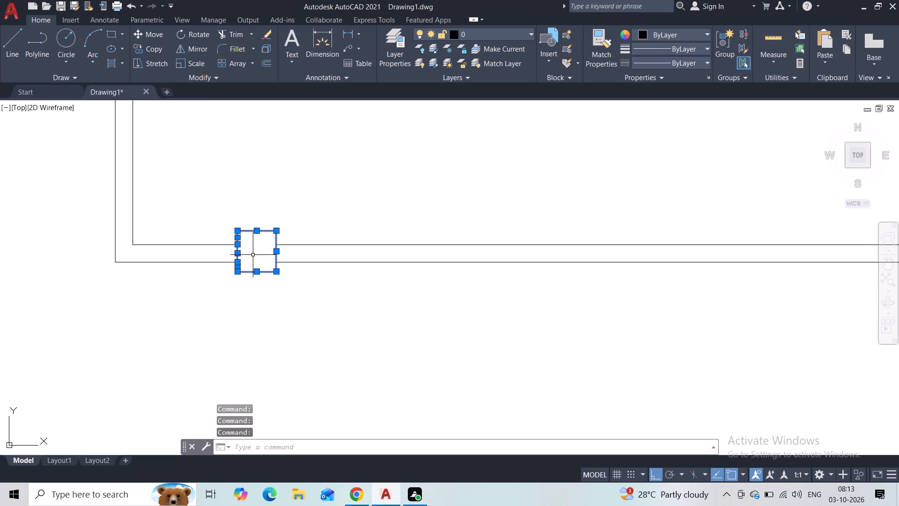
pyautogui.press('j')
pyautogui.press('Return')
# Copy the joined column outline horizontally along the bottom outer wall, placing the copy near the wall's middle.
pyautogui.click(259, 229)
pyautogui.click(254, 240)
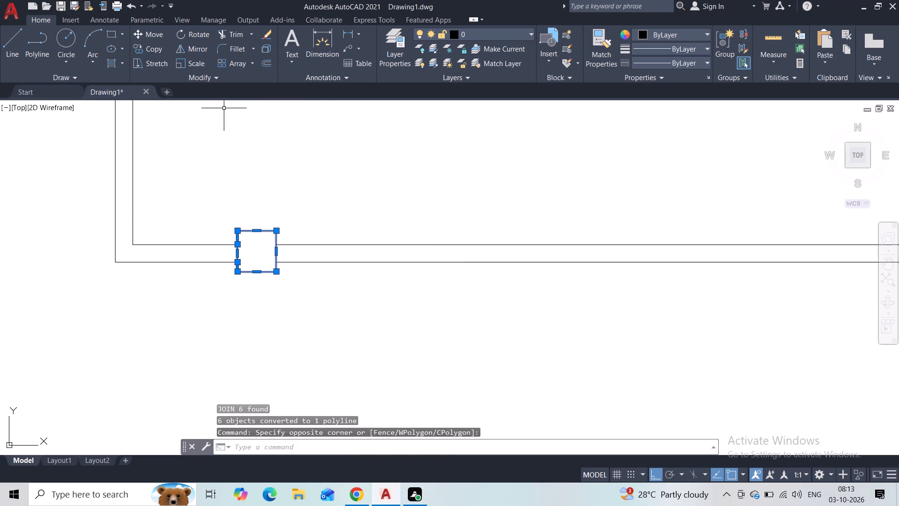
pyautogui.click(141, 51)
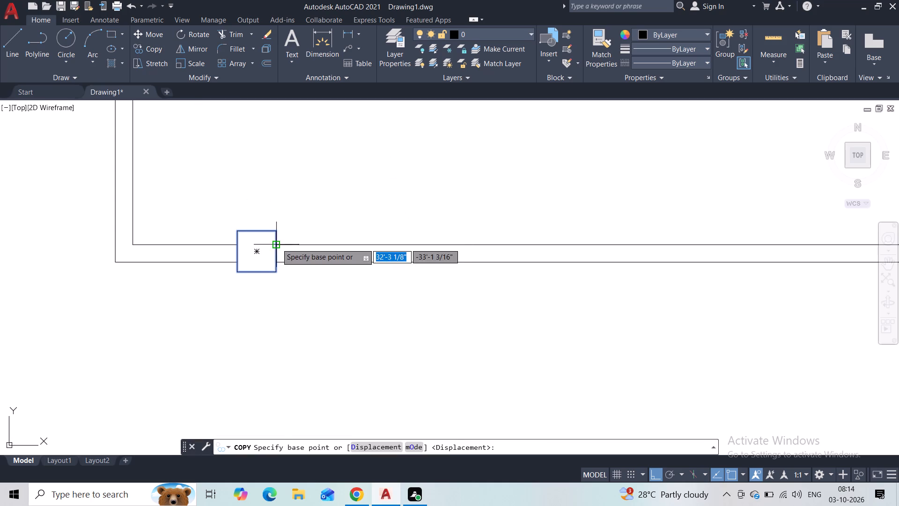
pyautogui.click(277, 244)
pyautogui.moveTo(430, 229); pyautogui.dragTo(69, 229, button='middle')
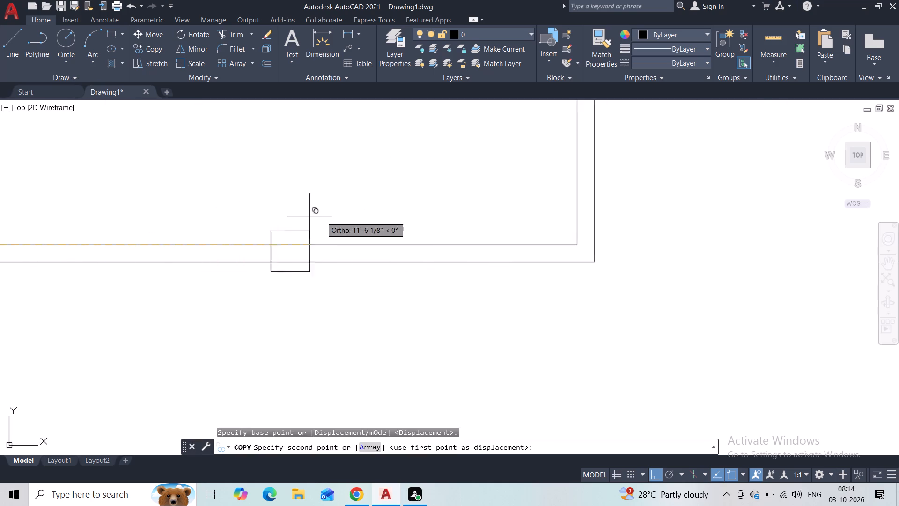
pyautogui.scroll(-2, 414, 244)
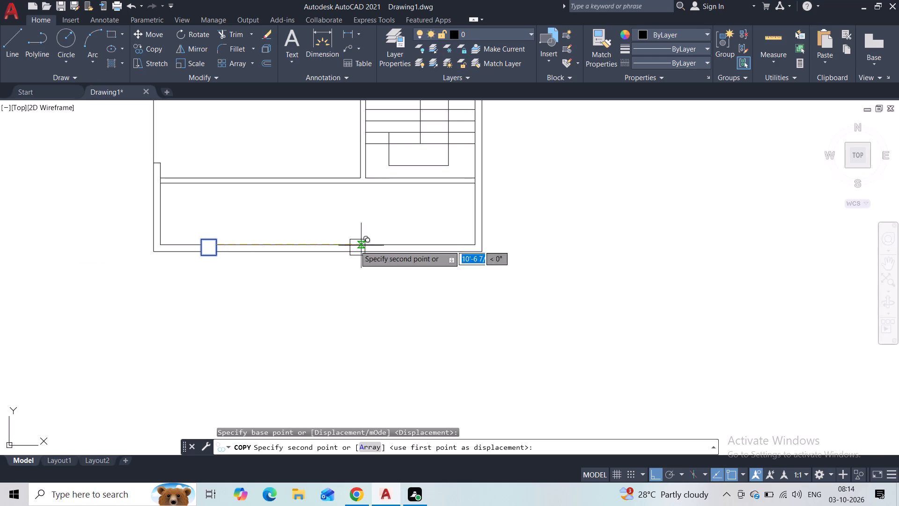
pyautogui.click(302, 249)
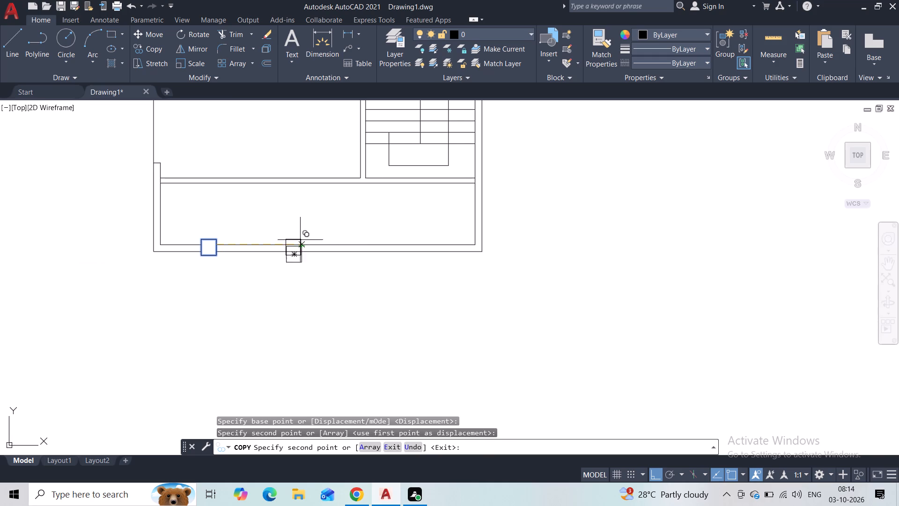
pyautogui.press('Escape')
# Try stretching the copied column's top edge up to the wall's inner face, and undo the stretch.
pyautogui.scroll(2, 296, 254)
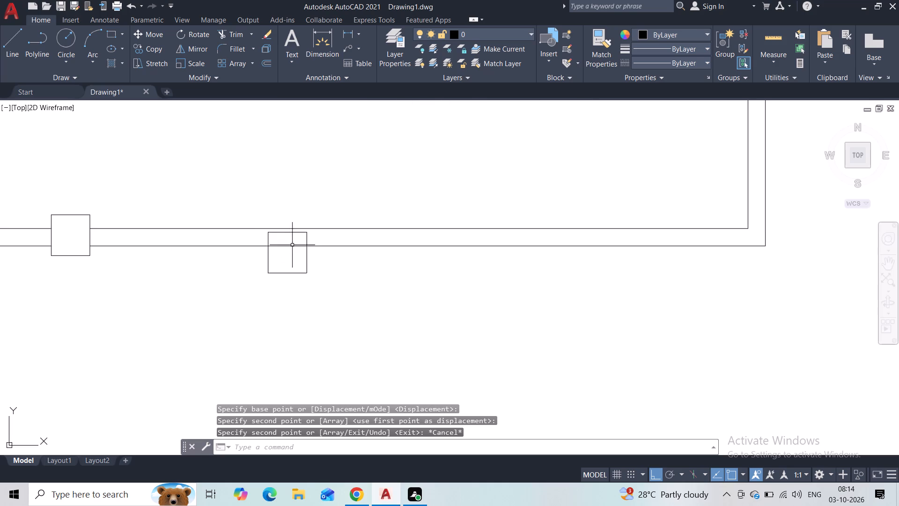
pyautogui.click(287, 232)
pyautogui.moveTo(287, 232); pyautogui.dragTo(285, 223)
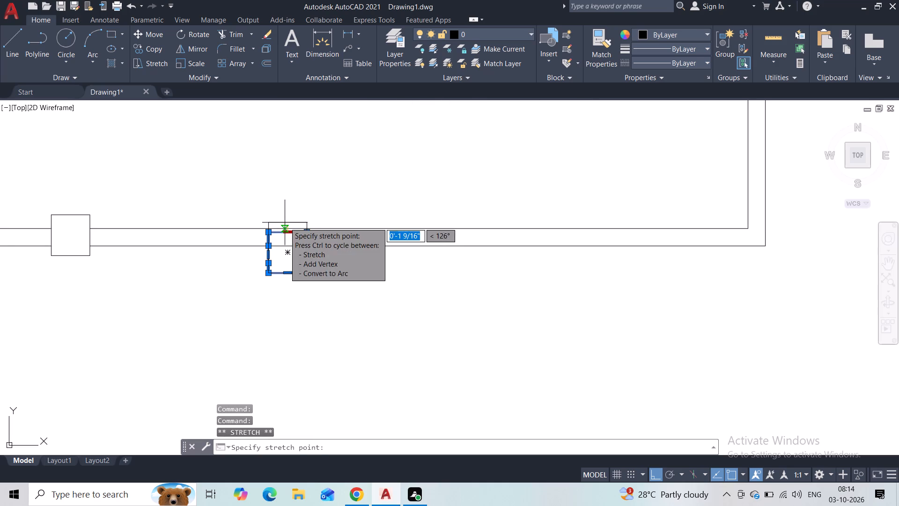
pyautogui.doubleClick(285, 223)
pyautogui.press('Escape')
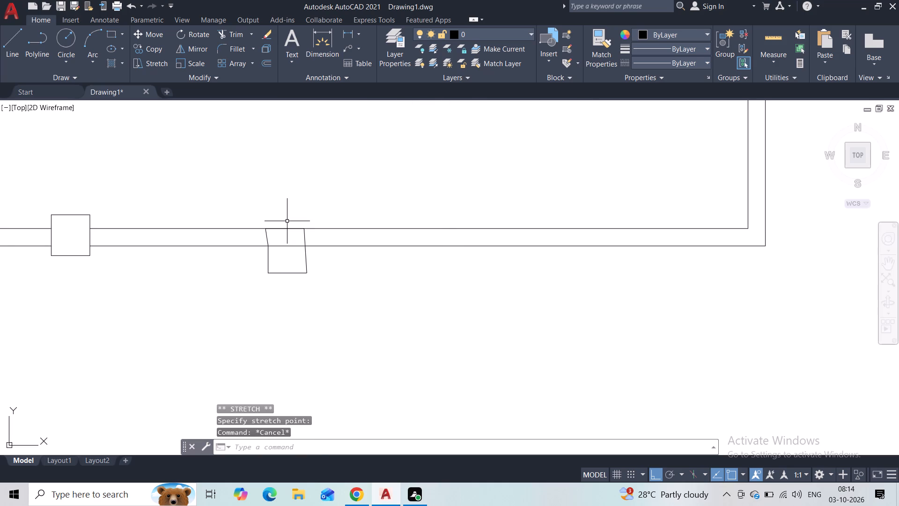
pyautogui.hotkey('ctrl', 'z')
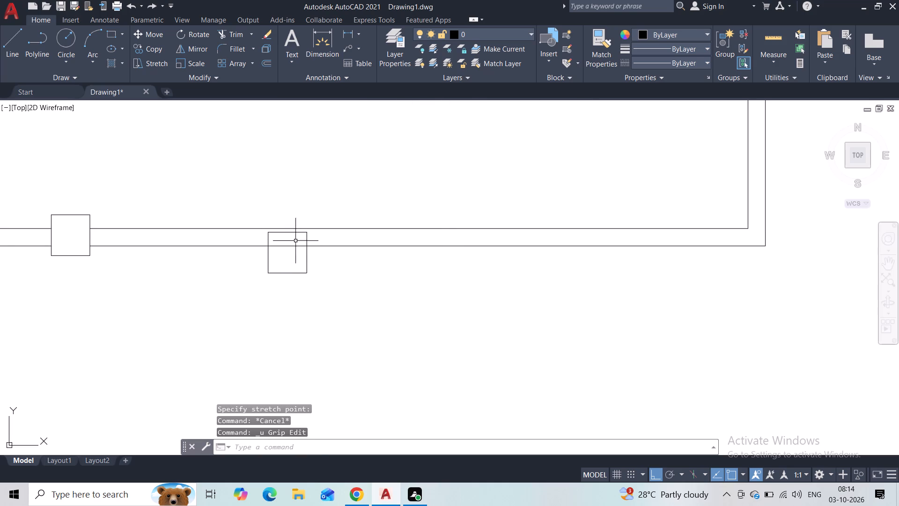
# Move the copied column with ortho off, about 7 3/4" at 163°, towards the first column and slightly up.
pyautogui.click(308, 237)
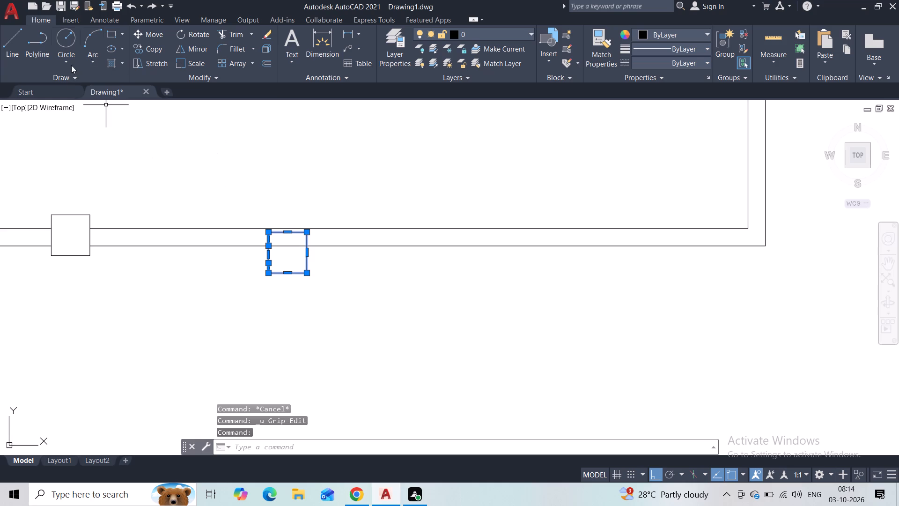
pyautogui.click(154, 34)
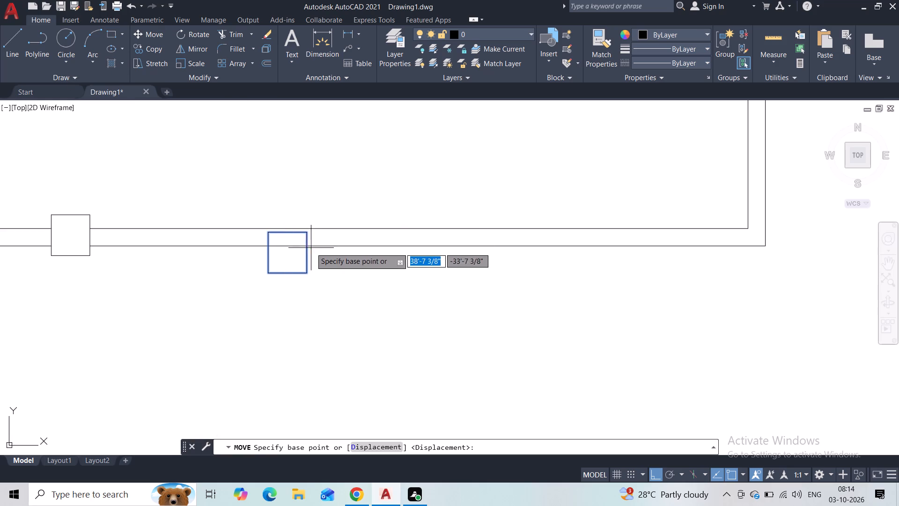
pyautogui.click(306, 254)
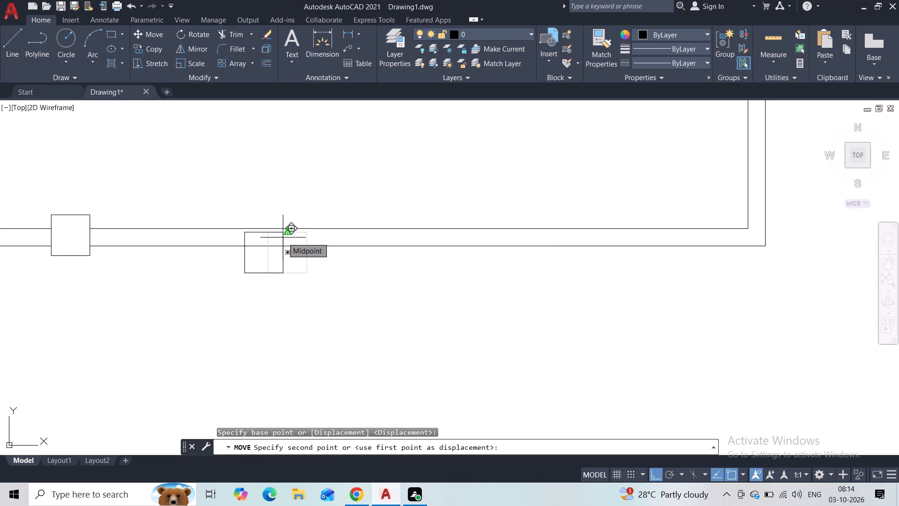
pyautogui.press('F8')
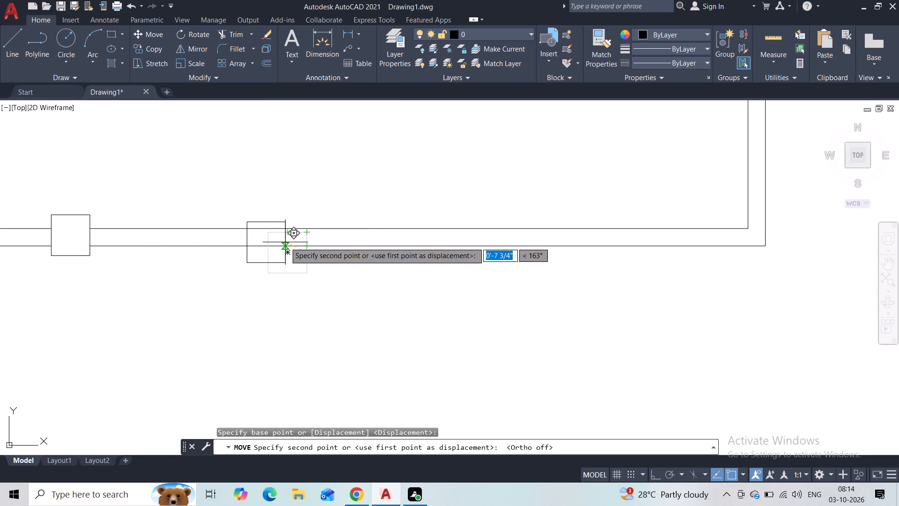
pyautogui.click(285, 242)
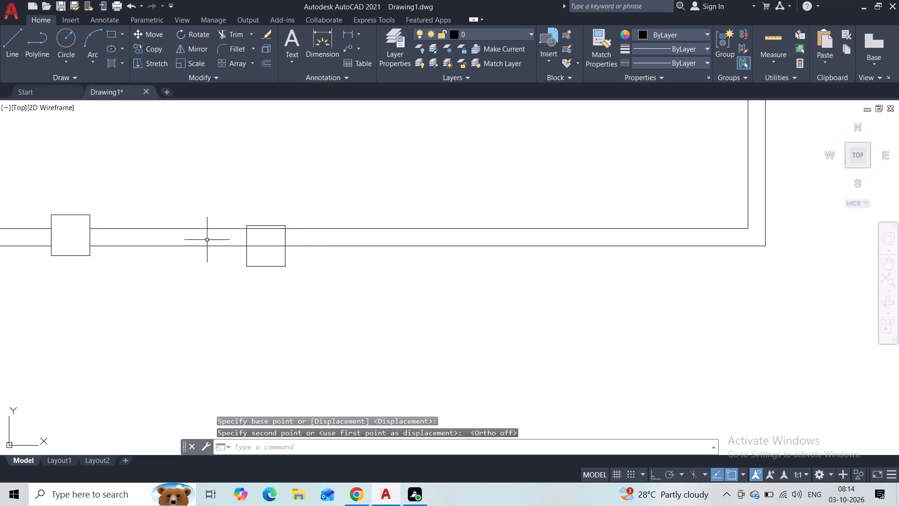
# Draw a horizontal guide line about 8'-2 1/2" long with ortho on, from the first column's top-right corner past the copied column.
pyautogui.click(13, 60)
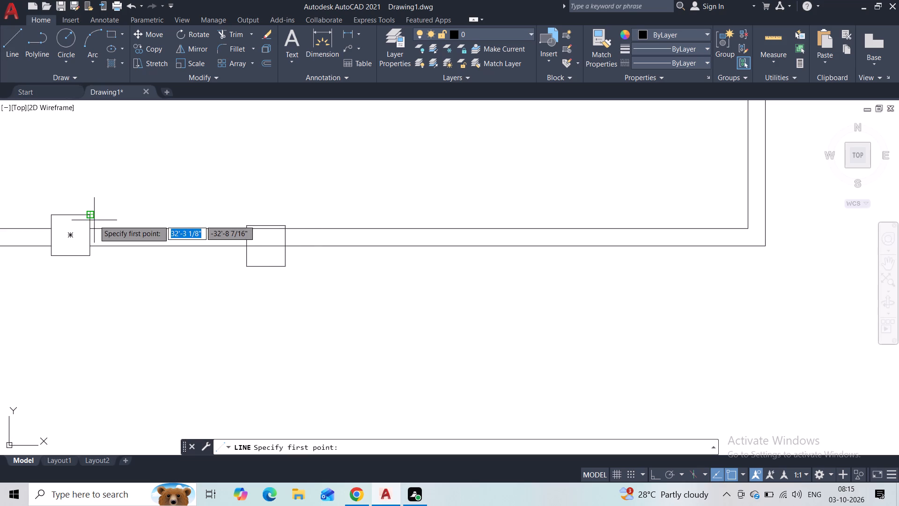
pyautogui.click(89, 216)
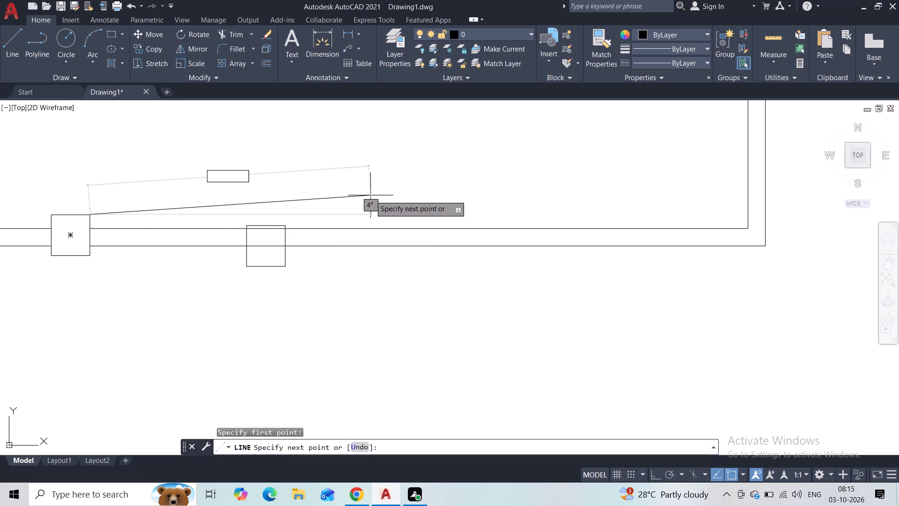
pyautogui.press('F8')
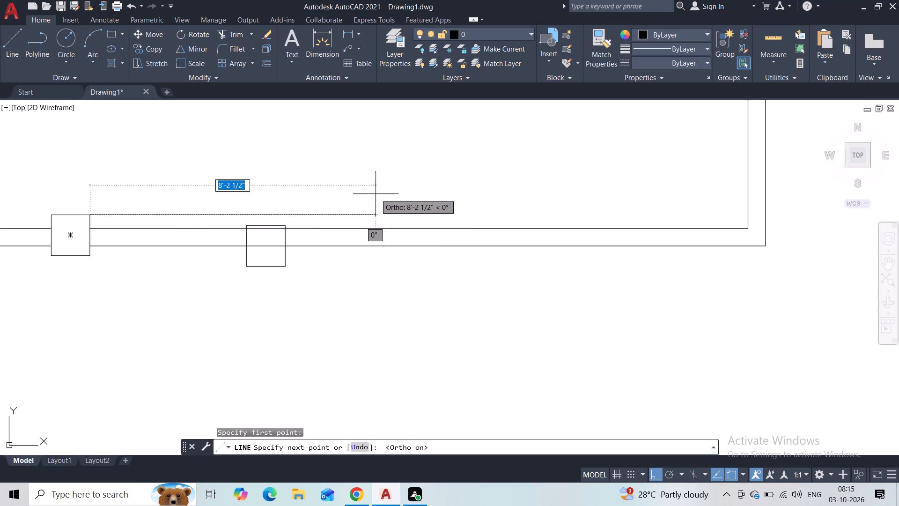
pyautogui.click(376, 194)
pyautogui.press('Escape')
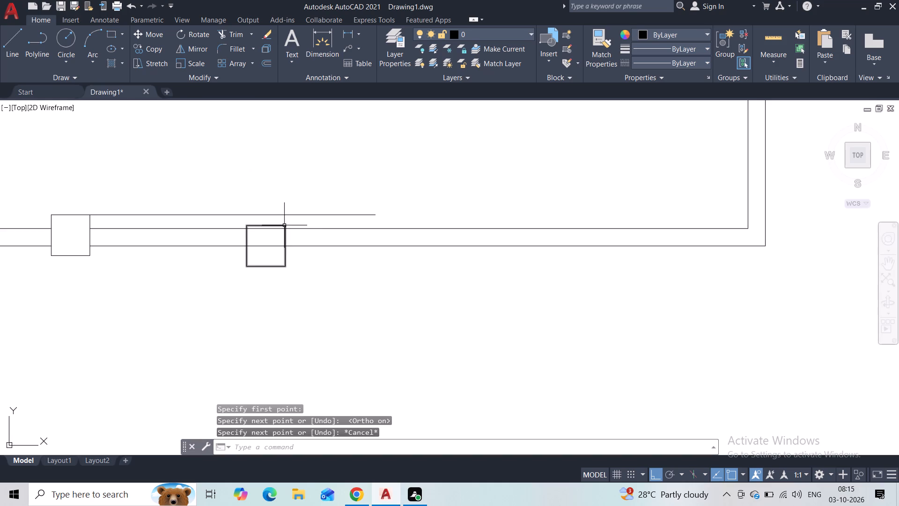
# Move the copied column straight up so its top edge lies on the horizontal guide line.
pyautogui.click(284, 225)
pyautogui.click(143, 37)
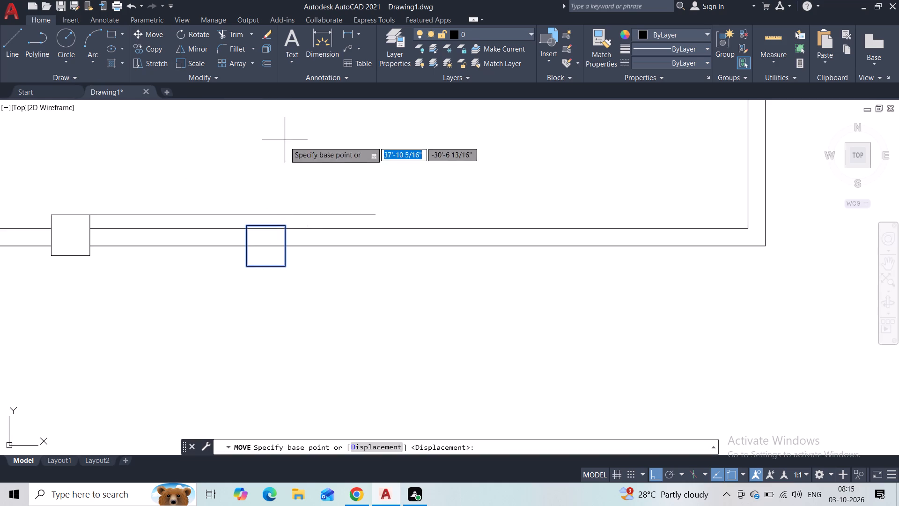
pyautogui.click(263, 223)
pyautogui.click(260, 215)
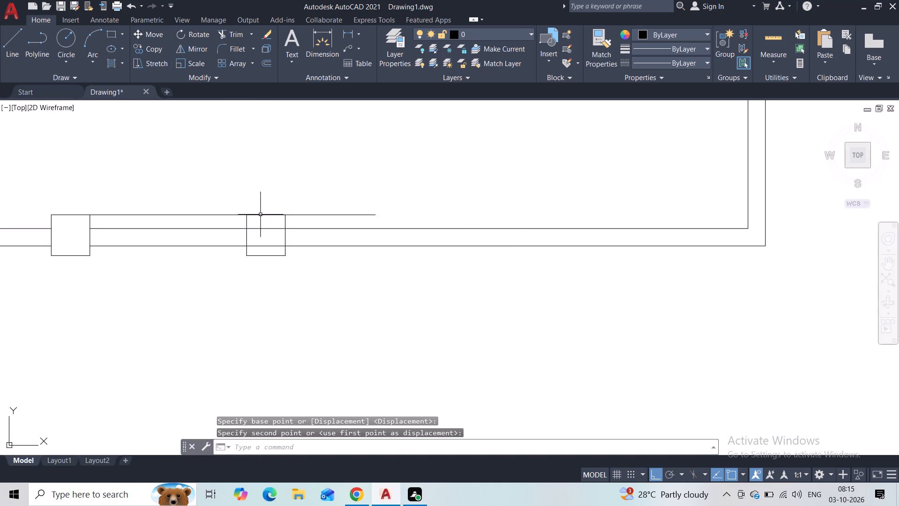
pyautogui.press('Escape')
# Delete the horizontal guide line running between the tops of the two columns.
pyautogui.click(298, 214)
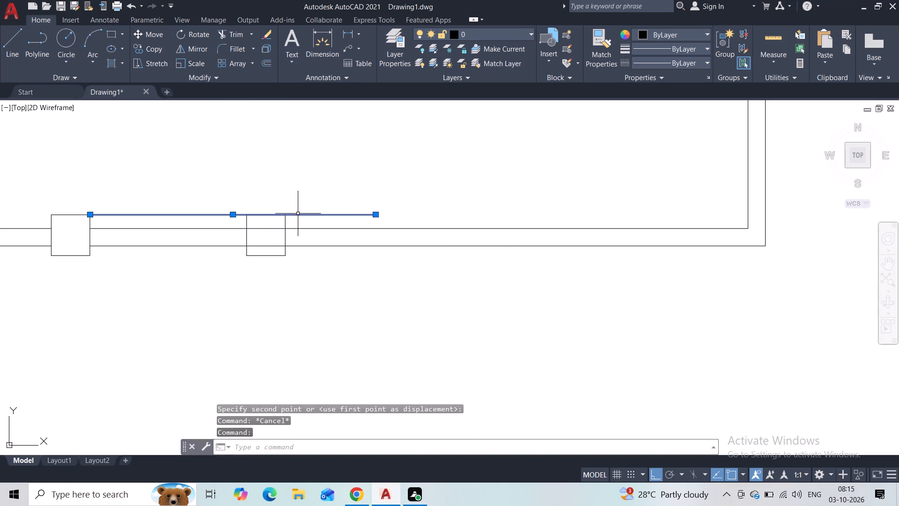
pyautogui.press('Delete')
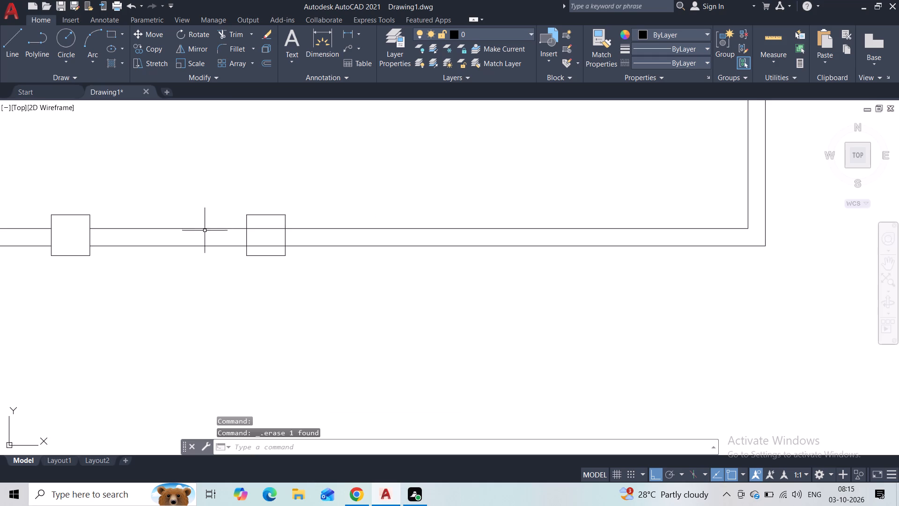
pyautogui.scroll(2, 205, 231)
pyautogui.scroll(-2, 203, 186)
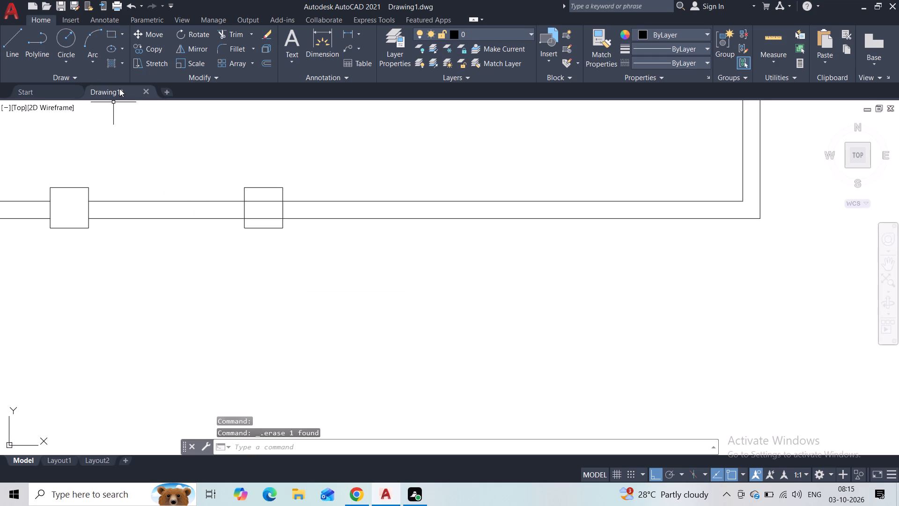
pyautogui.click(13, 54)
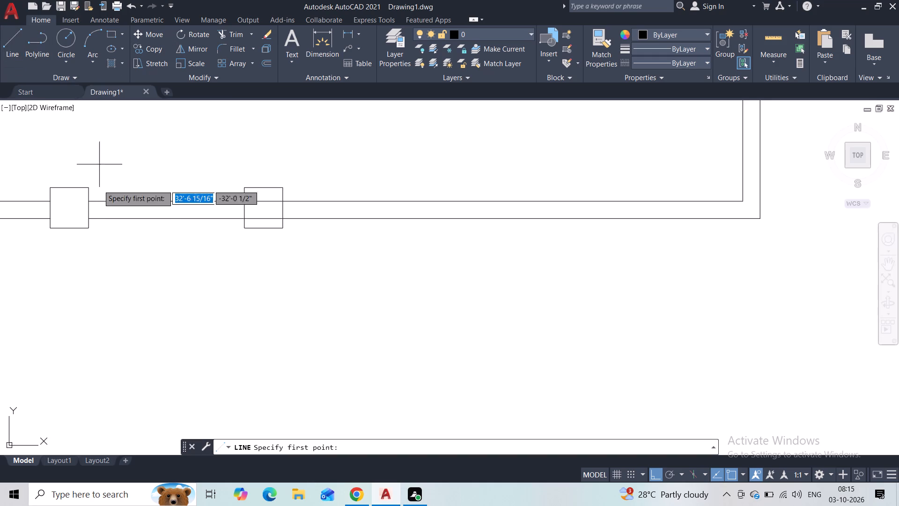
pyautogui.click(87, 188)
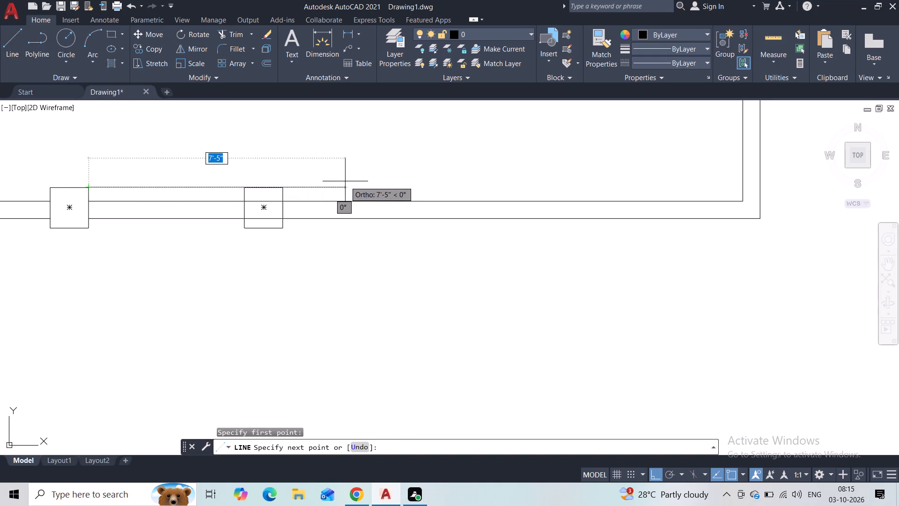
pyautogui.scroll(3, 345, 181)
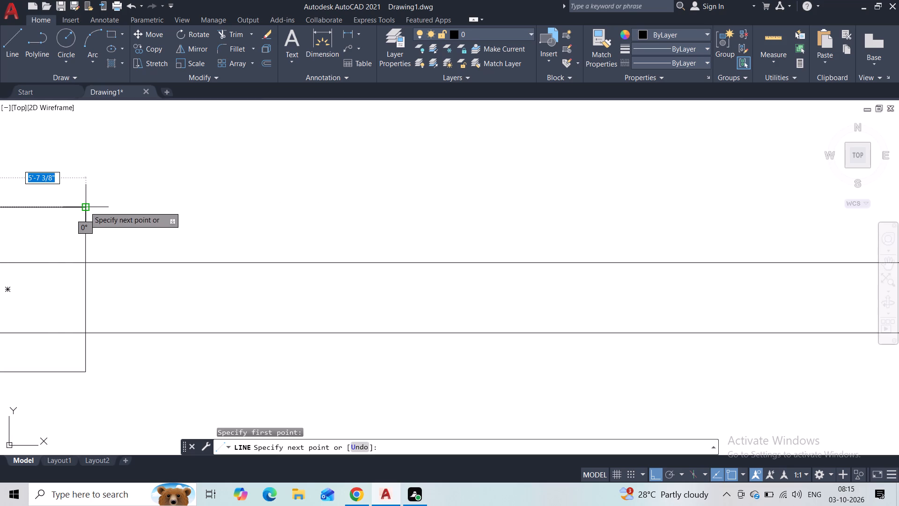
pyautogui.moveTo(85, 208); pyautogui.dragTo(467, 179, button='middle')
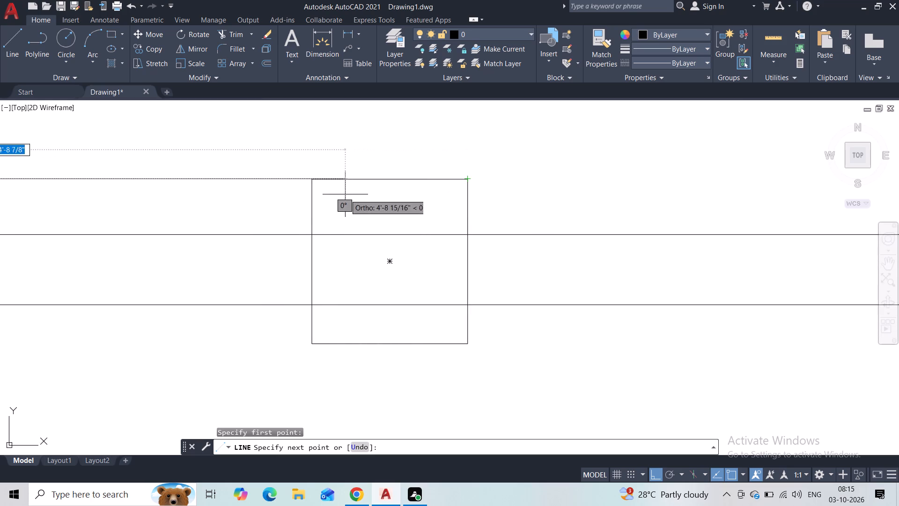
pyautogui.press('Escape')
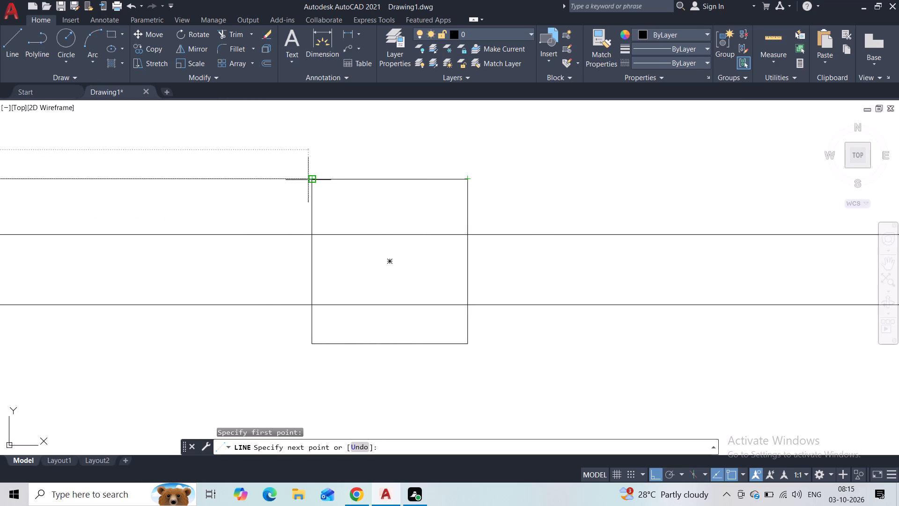
# Draw a 6" vertical line along the second column's right side, between the bottom wall's inner and outer faces.
pyautogui.scroll(-5, 299, 184)
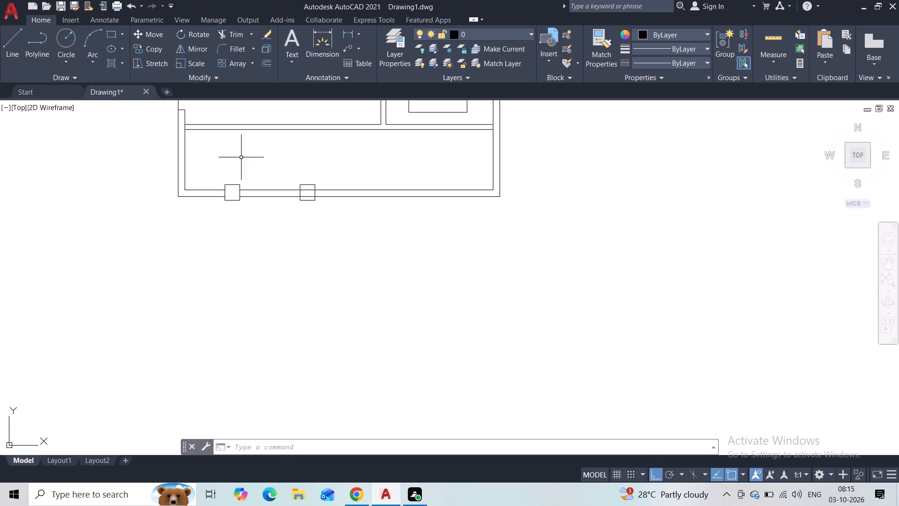
pyautogui.click(0, 51)
pyautogui.click(16, 51)
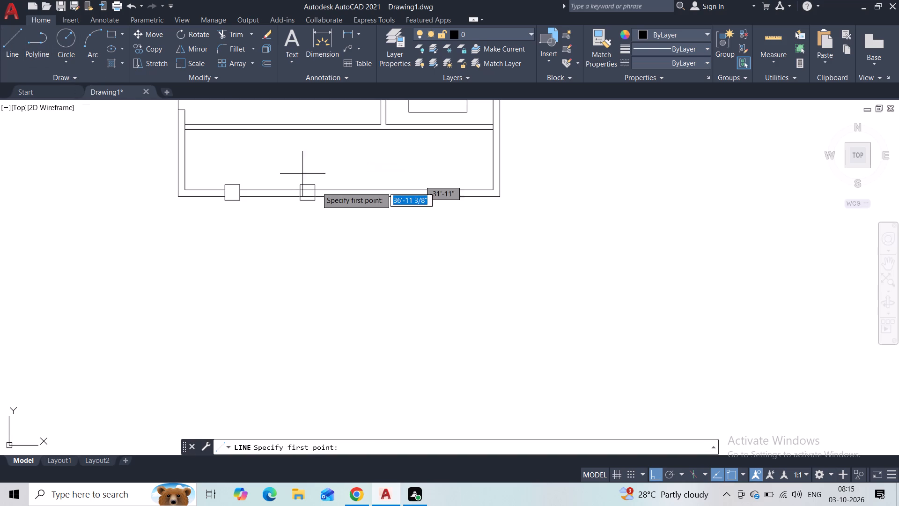
pyautogui.scroll(2, 375, 198)
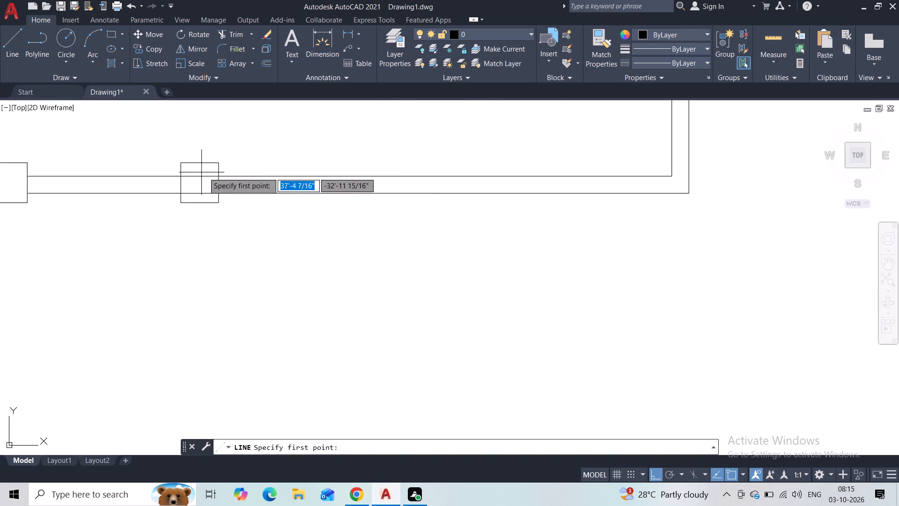
pyautogui.click(220, 179)
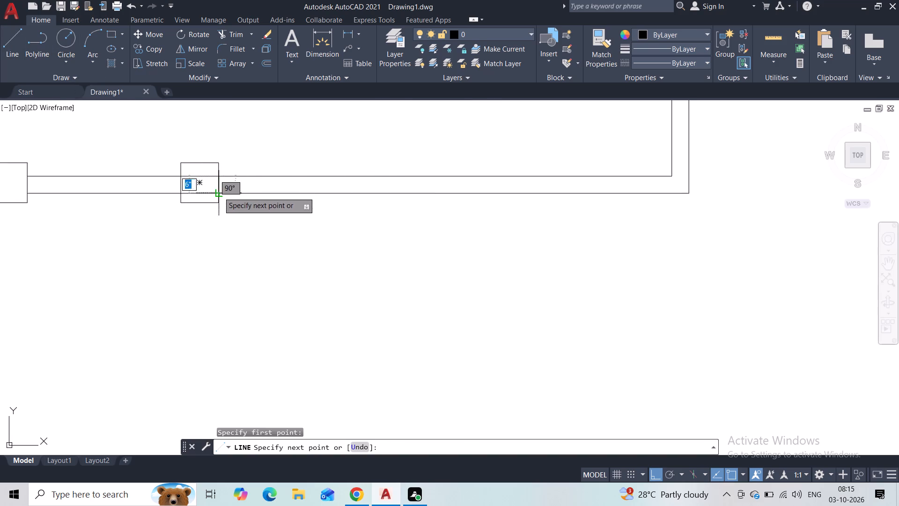
pyautogui.click(219, 192)
pyautogui.press('Escape')
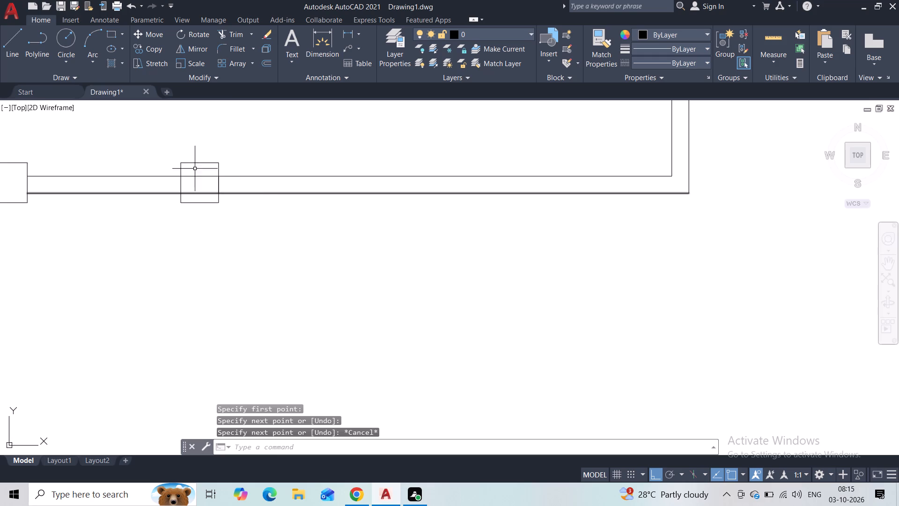
# Draw two vertical lines across the bottom wall's thickness, between the second column and the right corner, to mark an opening.
pyautogui.click(8, 51)
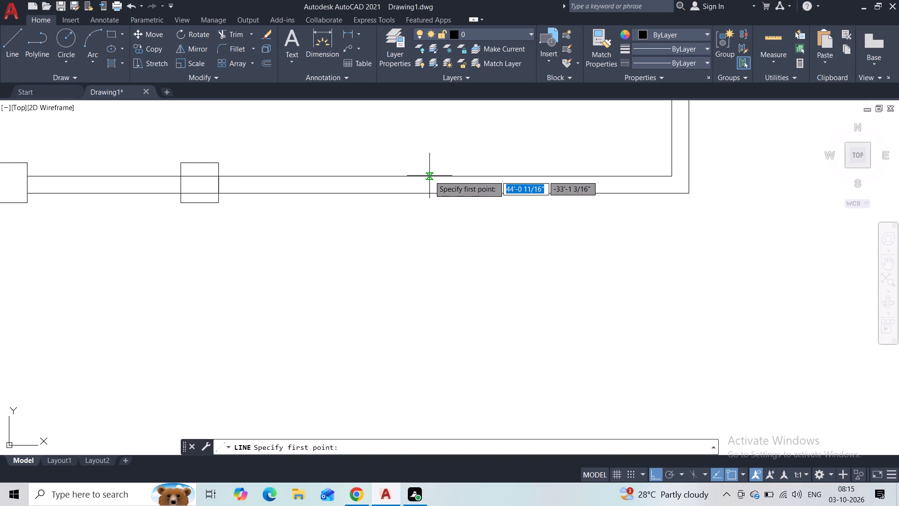
pyautogui.click(422, 176)
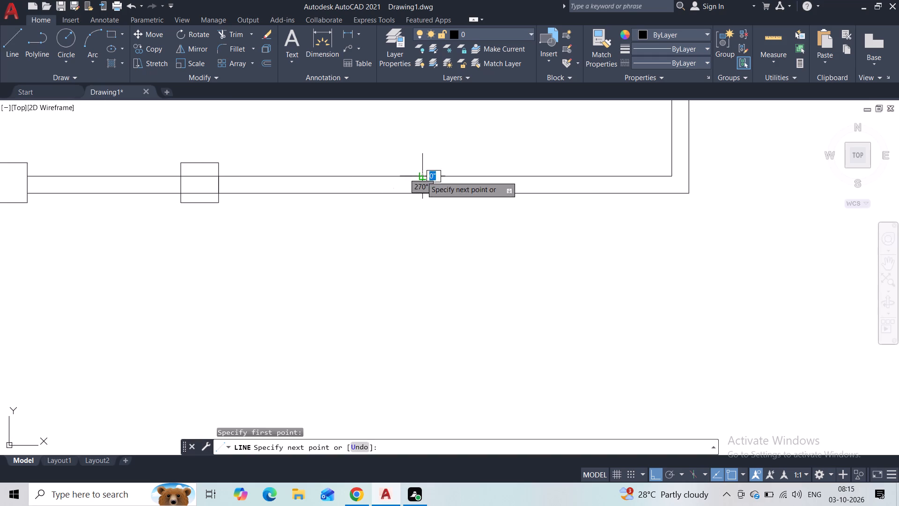
pyautogui.click(422, 193)
pyautogui.press('Escape')
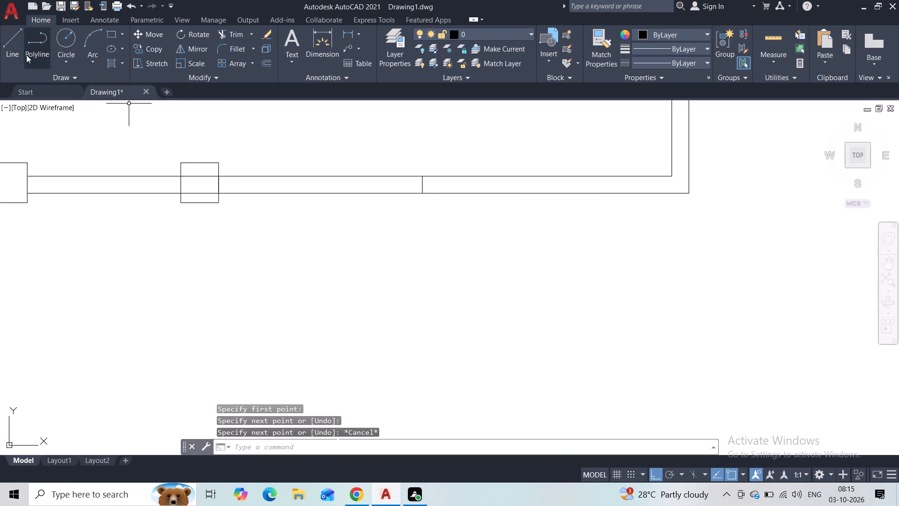
pyautogui.click(18, 52)
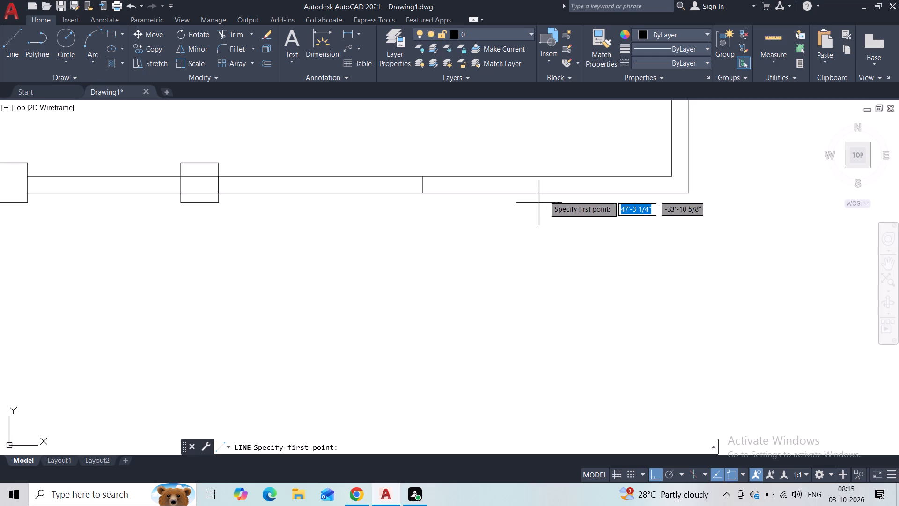
pyautogui.click(560, 178)
pyautogui.click(560, 193)
pyautogui.press('Escape')
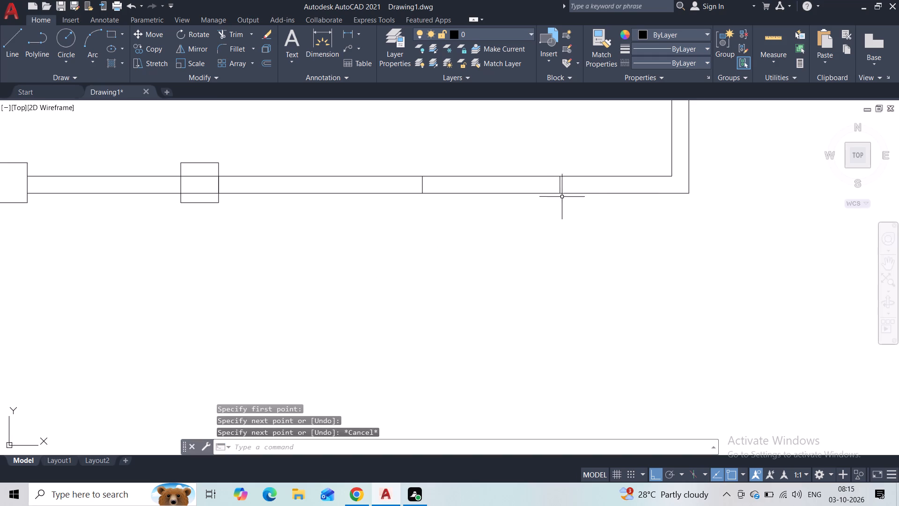
# Trim the bottom wall's inner line between the columns and between the two opening lines, plus both wall lines inside the second column.
pyautogui.scroll(-2, 522, 254)
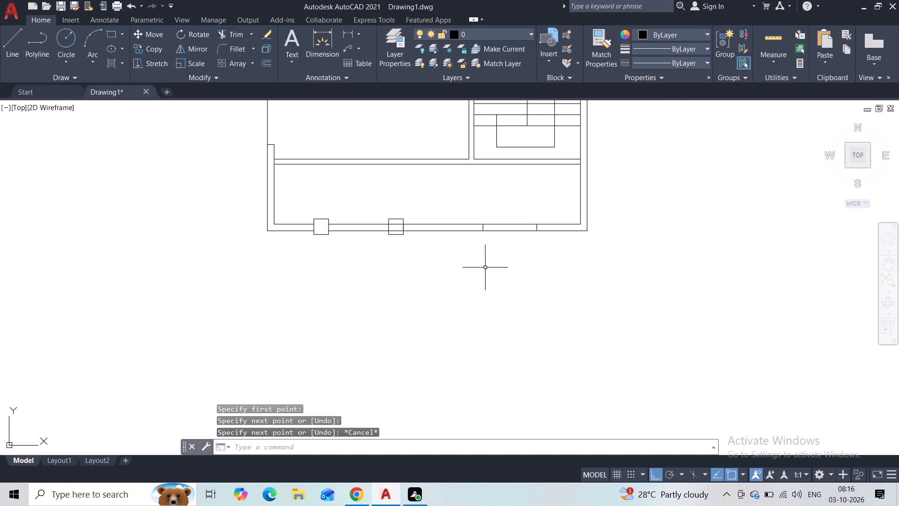
pyautogui.click(222, 34)
pyautogui.click(356, 224)
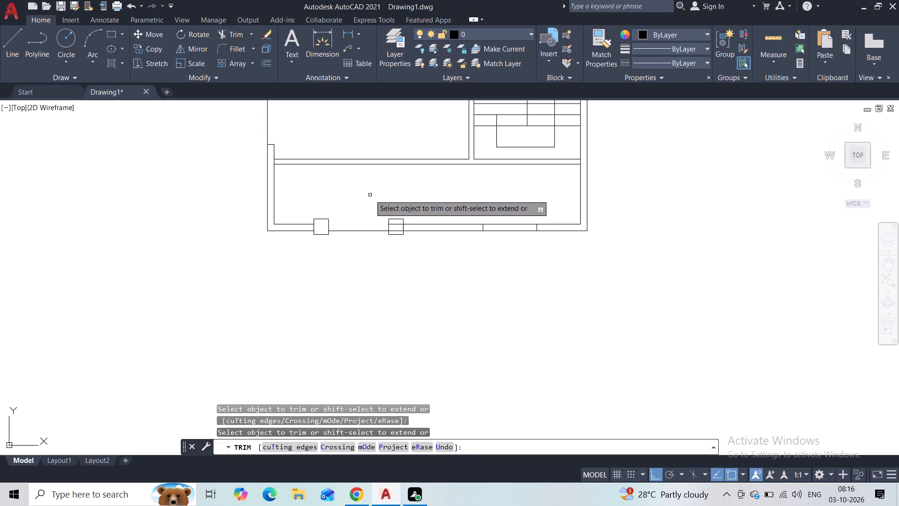
pyautogui.click(500, 224)
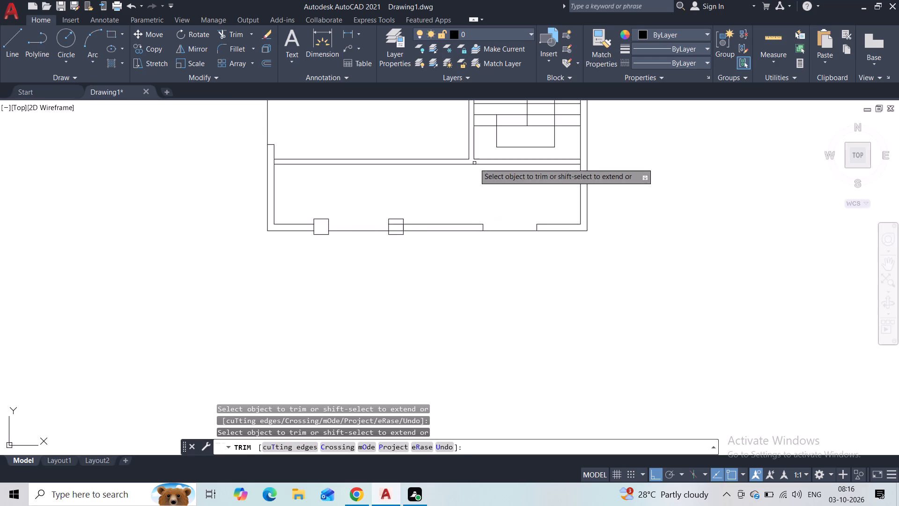
pyautogui.click(398, 226)
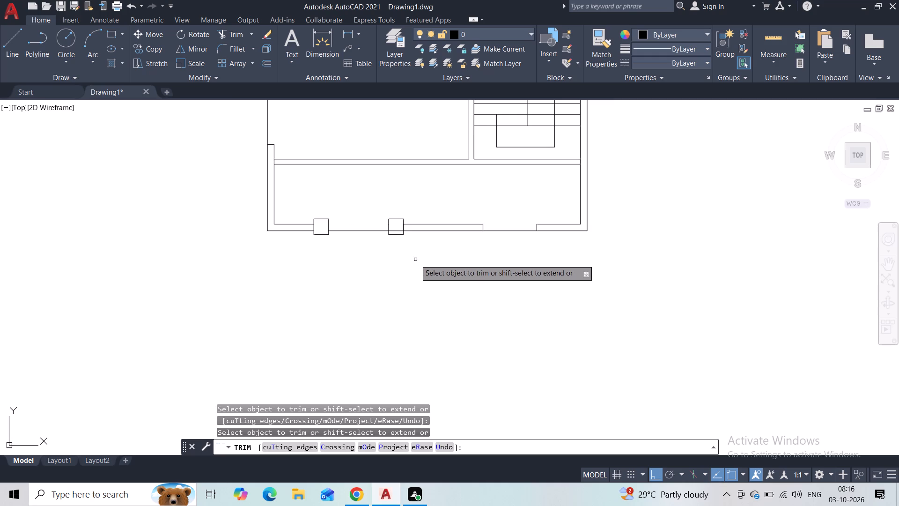
pyautogui.scroll(2, 415, 260)
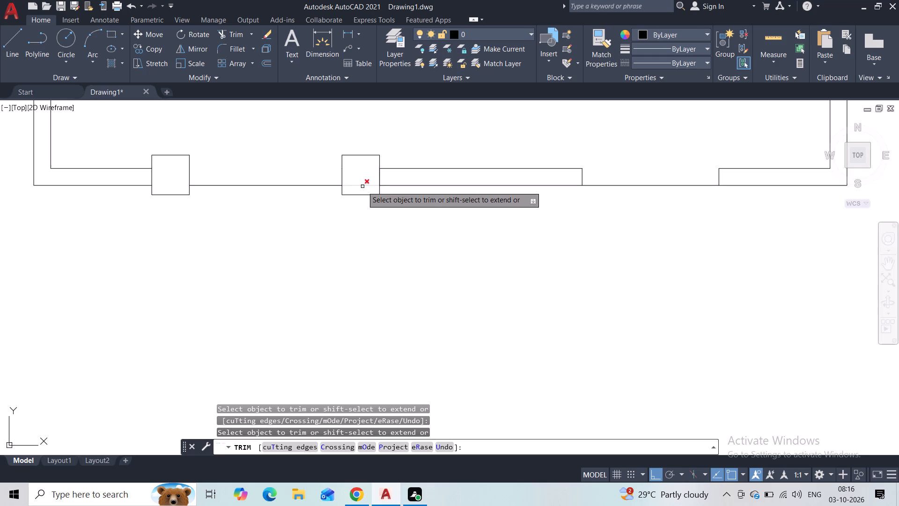
pyautogui.click(362, 186)
pyautogui.scroll(-2, 397, 277)
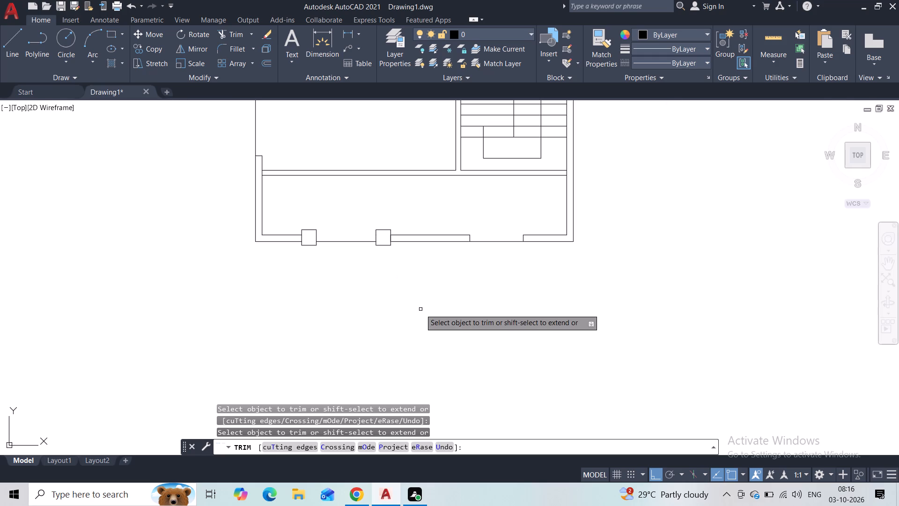
pyautogui.press('Escape')
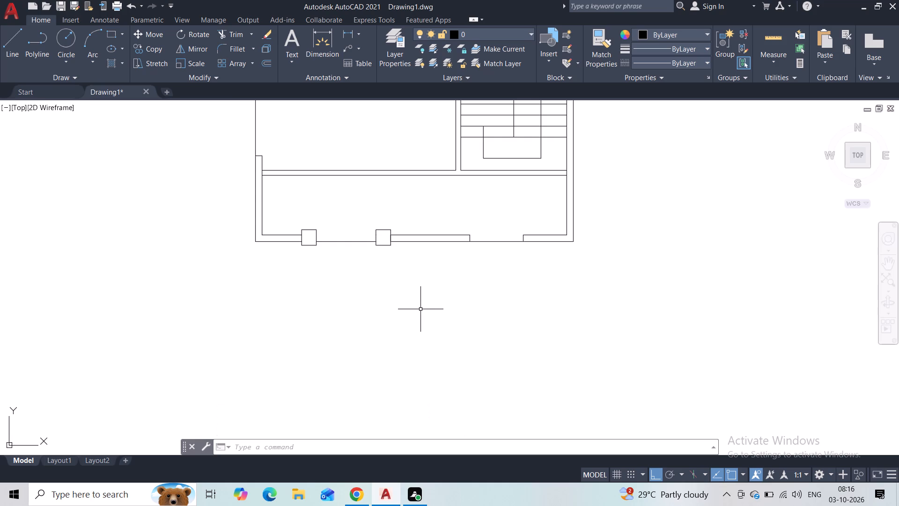
# Copy the entire floor plan horizontally to the right, leaving a clear gap beside the original.
pyautogui.scroll(-2, 482, 242)
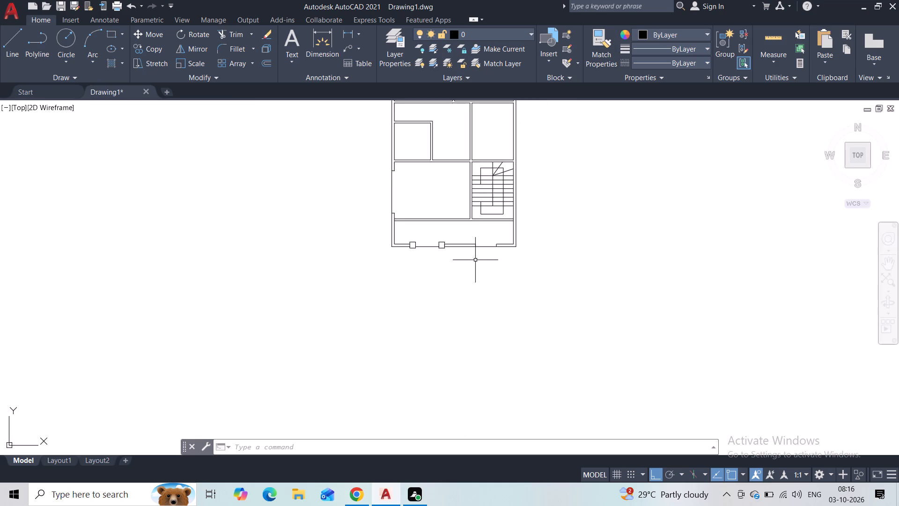
pyautogui.moveTo(475, 270); pyautogui.dragTo(461, 351, button='middle')
pyautogui.scroll(-1, 494, 233)
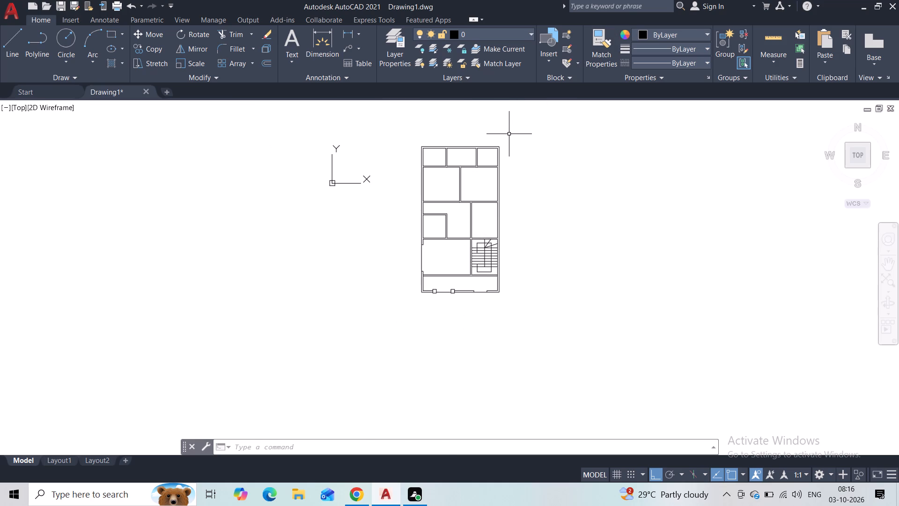
pyautogui.click(509, 134)
pyautogui.moveTo(420, 341); pyautogui.dragTo(419, 335)
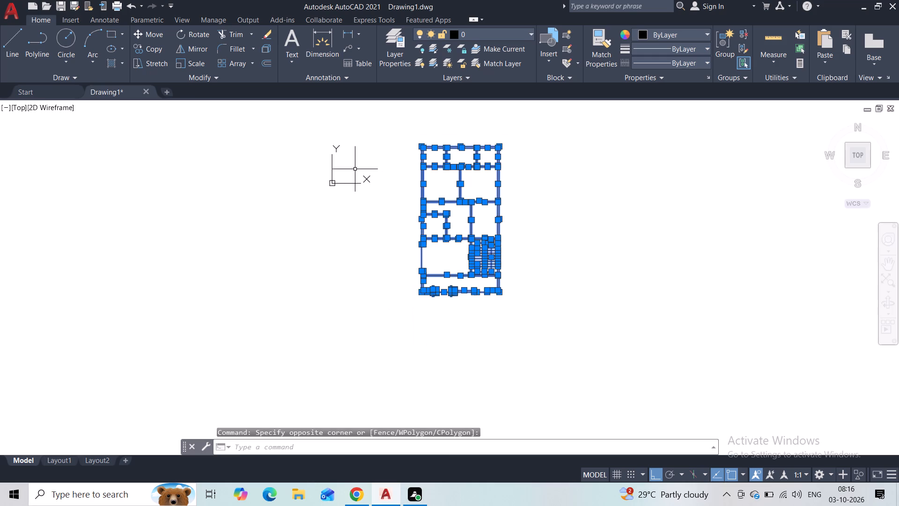
pyautogui.click(155, 50)
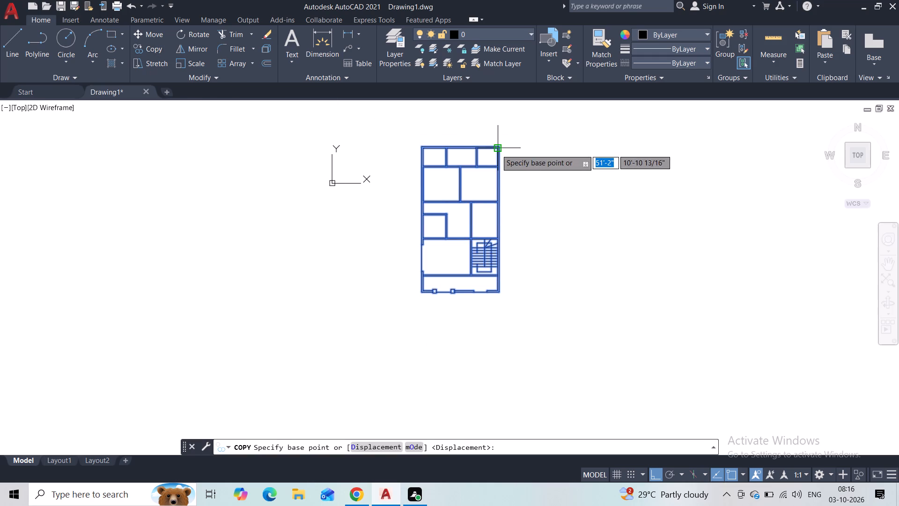
pyautogui.click(496, 149)
pyautogui.click(639, 152)
pyautogui.press('Escape')
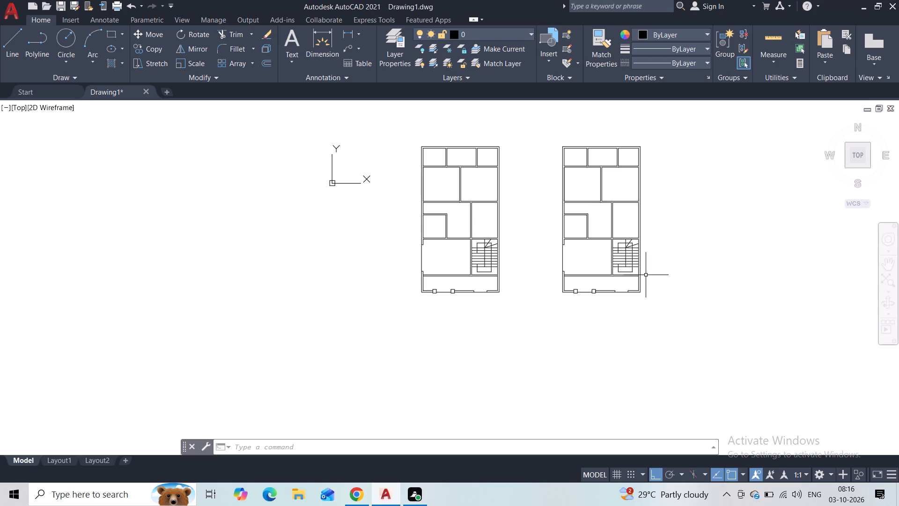
pyautogui.scroll(2, 599, 284)
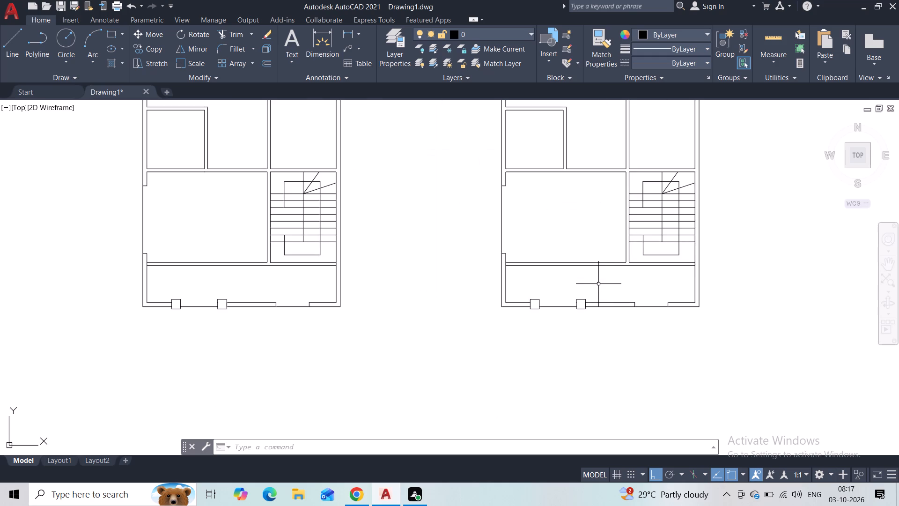
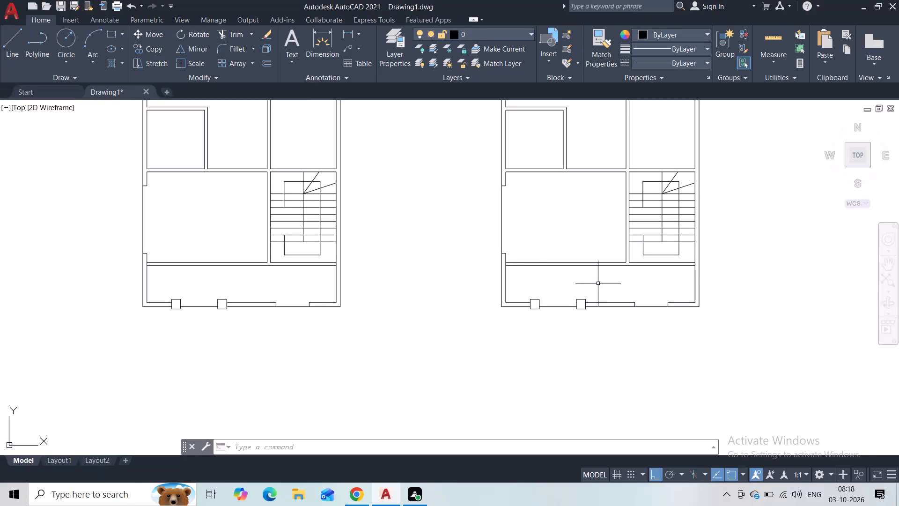
# Trim the part of the first front column that projects above the bottom wall's inner line in the copied plan.
pyautogui.scroll(3, 541, 293)
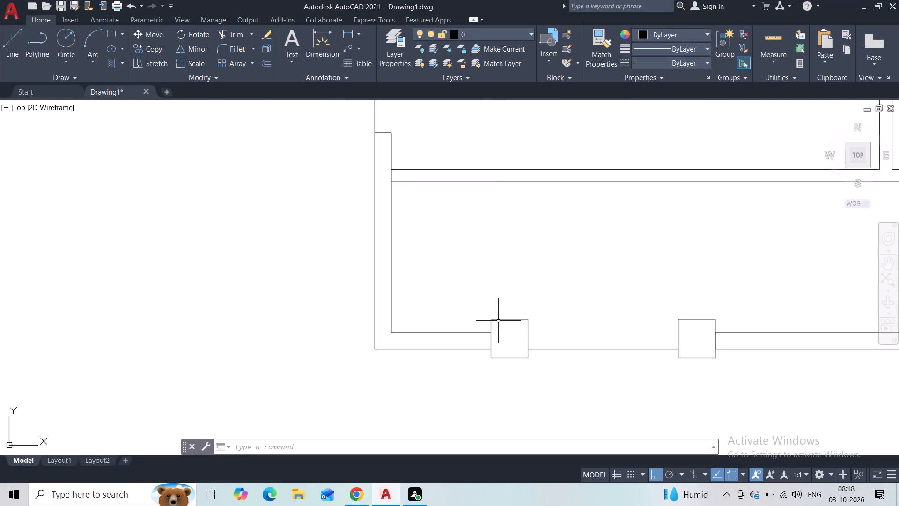
pyautogui.click(232, 37)
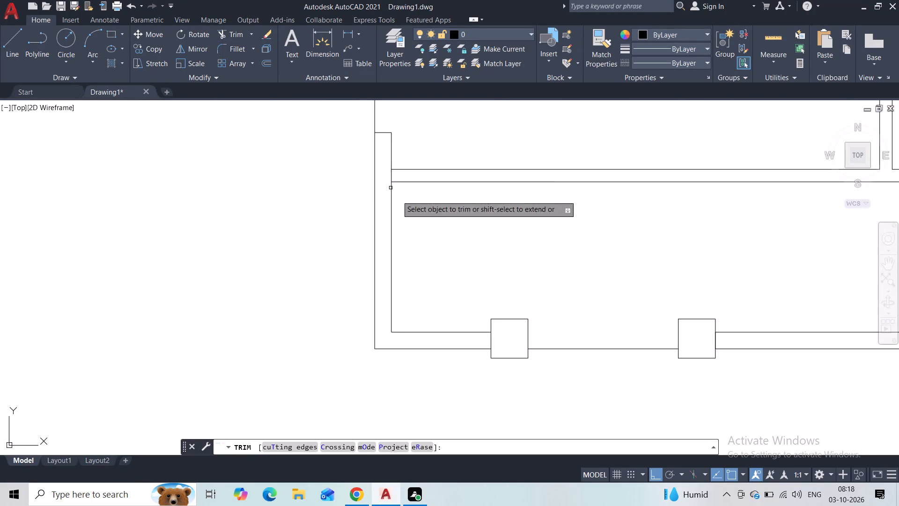
pyautogui.moveTo(447, 306); pyautogui.dragTo(442, 241, button='middle')
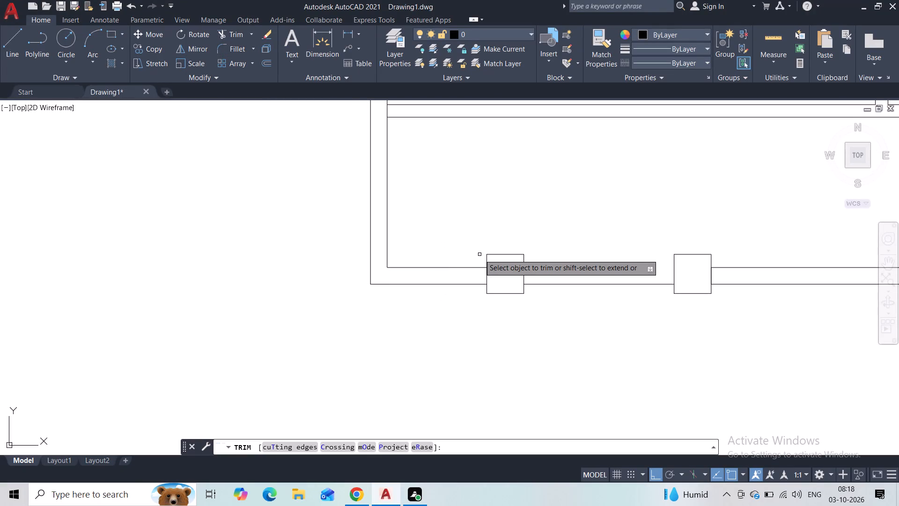
pyautogui.moveTo(482, 256); pyautogui.dragTo(521, 259)
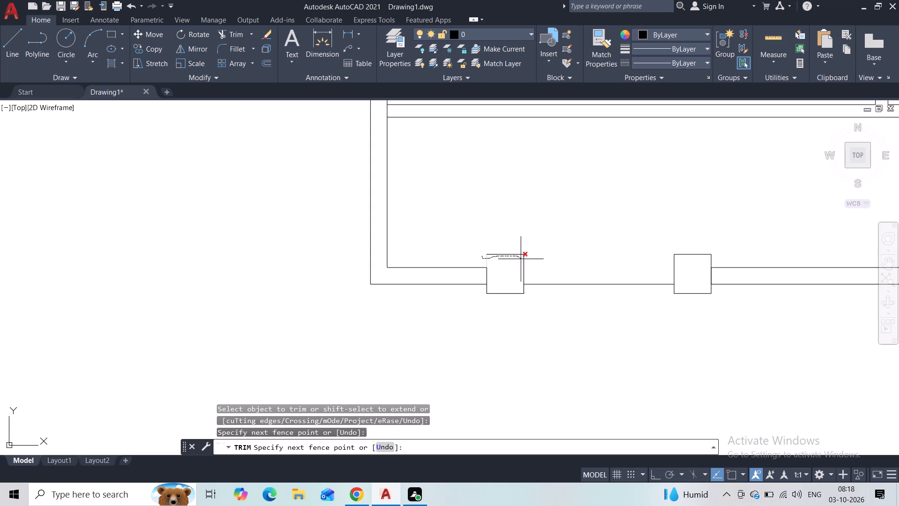
pyautogui.moveTo(521, 259); pyautogui.dragTo(506, 275)
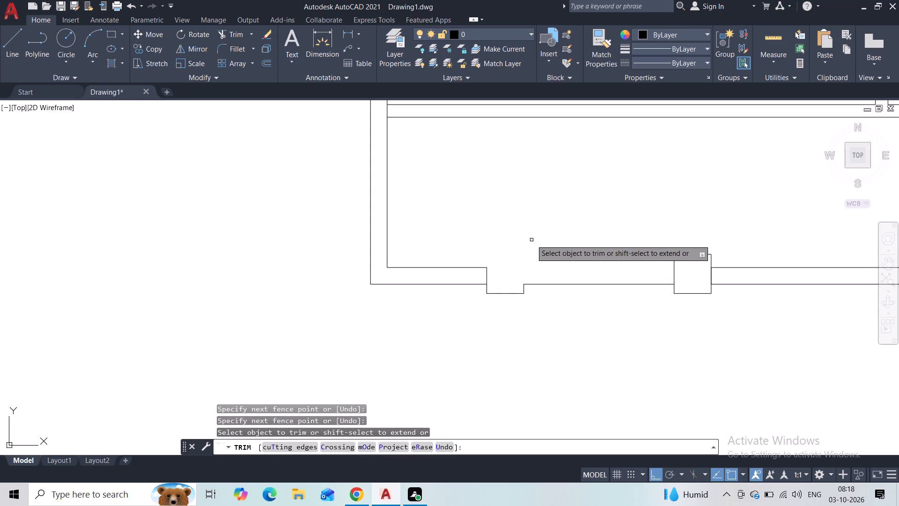
pyautogui.press('Escape')
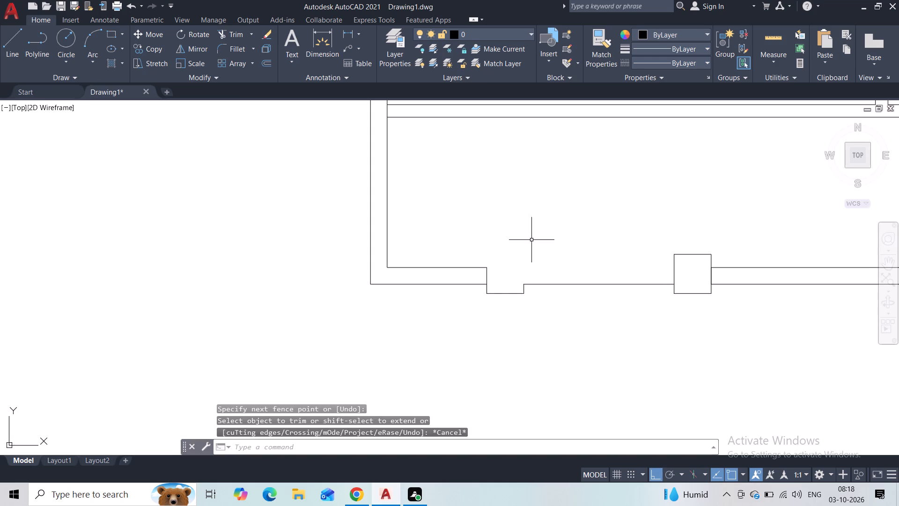
# Draw a horizontal line along the bottom wall's inner face, from the first column's left side to the second column's right side.
pyautogui.click(4, 51)
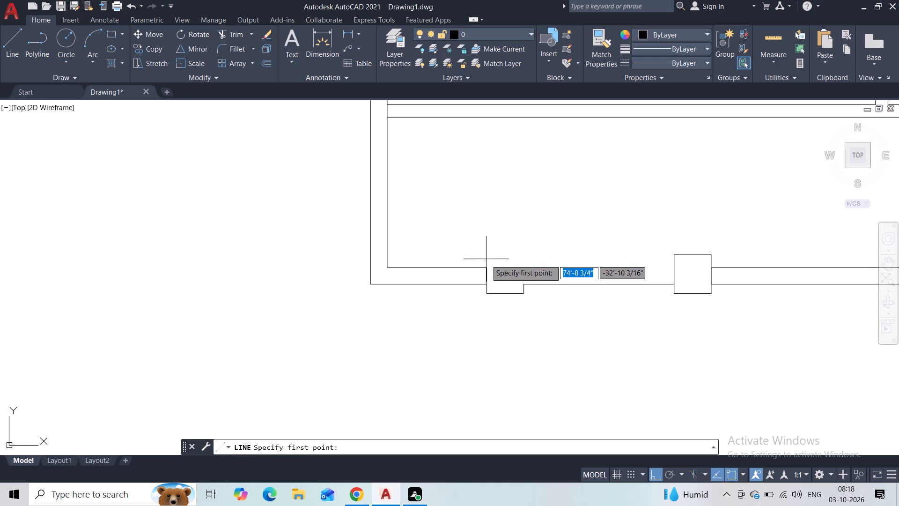
pyautogui.click(482, 270)
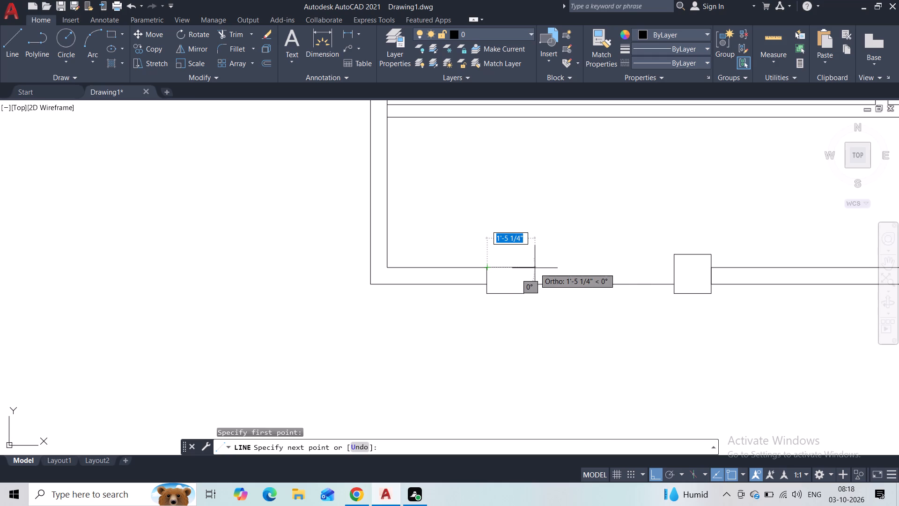
pyautogui.press('Escape')
pyautogui.press('space')
pyautogui.click(486, 267)
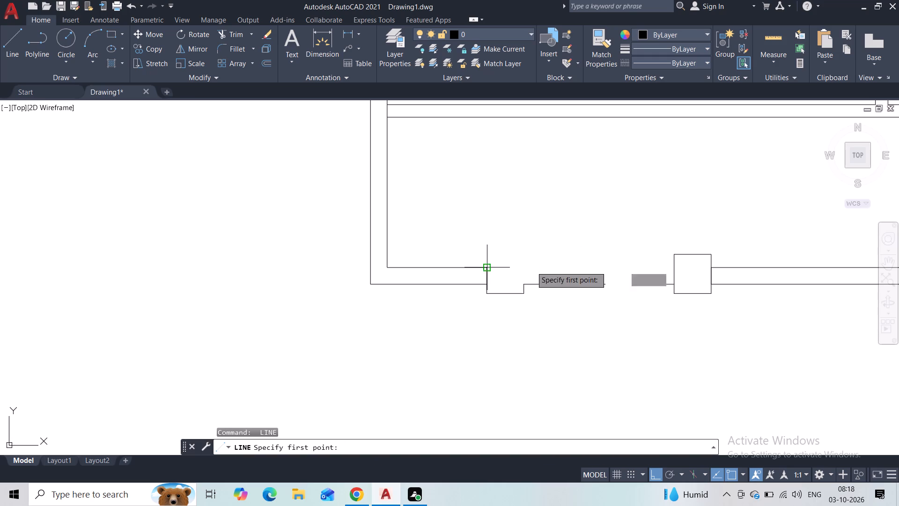
pyautogui.scroll(3, 528, 248)
pyautogui.press('Escape')
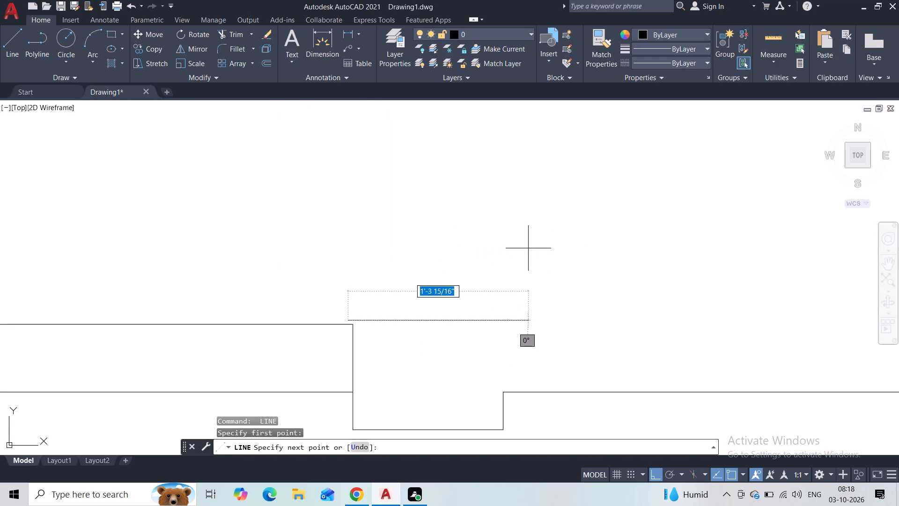
pyautogui.press('space')
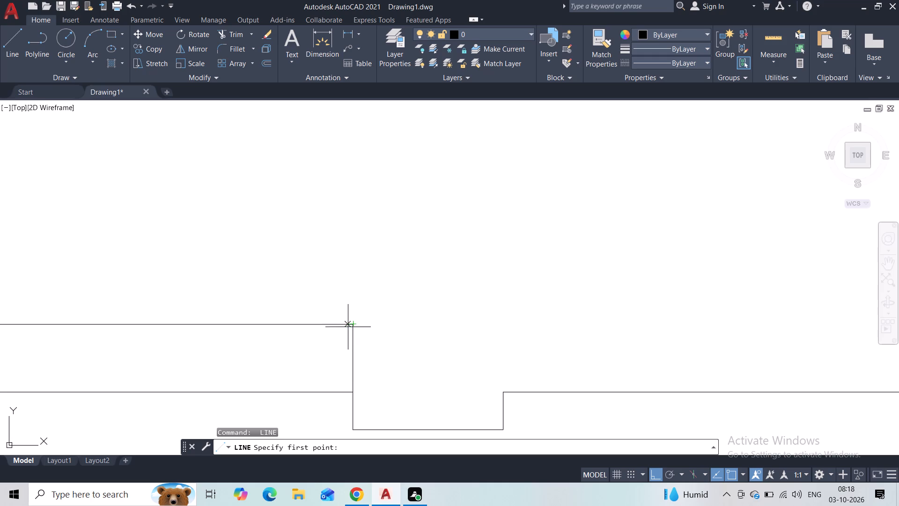
pyautogui.click(351, 327)
pyautogui.scroll(-3, 484, 323)
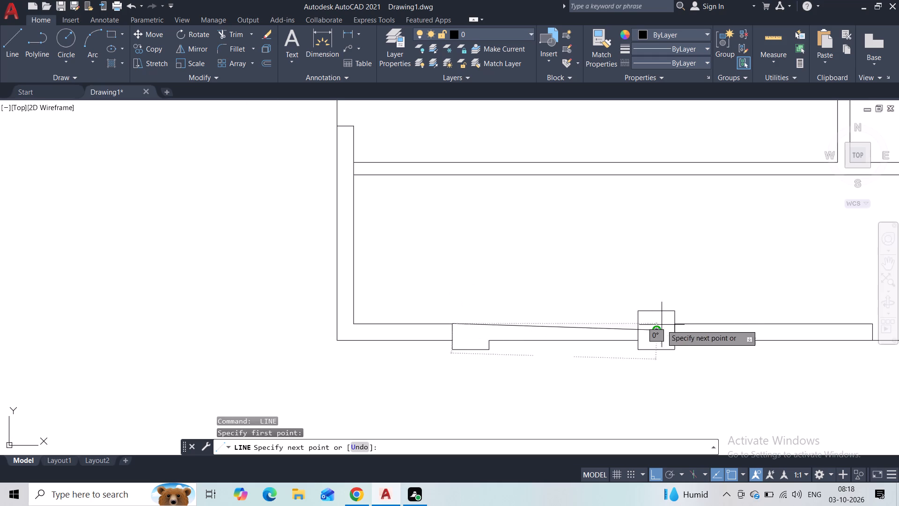
pyautogui.click(674, 327)
pyautogui.press('Escape')
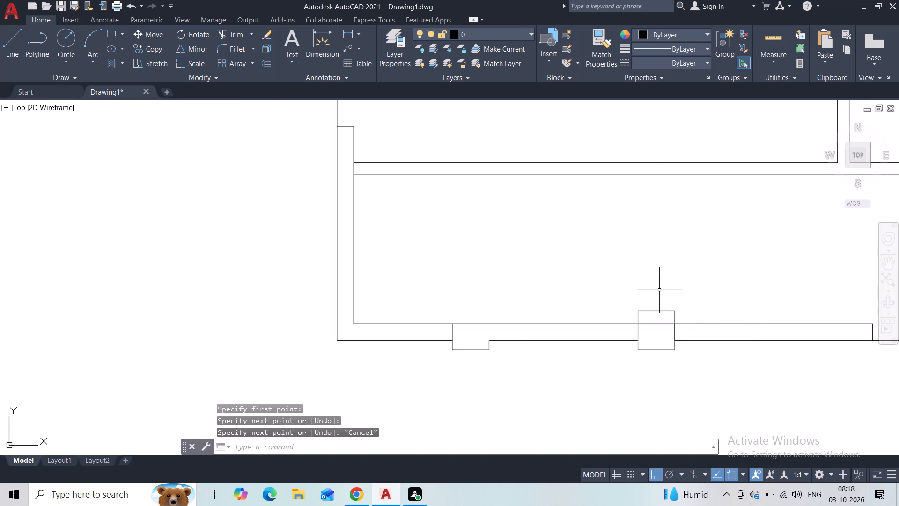
# Trim the second column's outline above the bottom wall's inner line and its side lines within the wall thickness.
pyautogui.scroll(1, 659, 290)
pyautogui.click(233, 38)
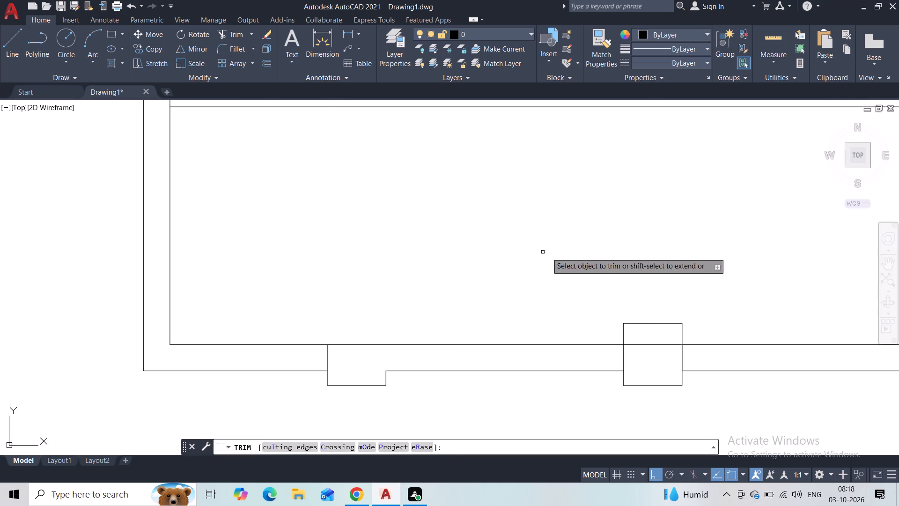
pyautogui.scroll(2, 648, 320)
pyautogui.moveTo(580, 342); pyautogui.dragTo(685, 348)
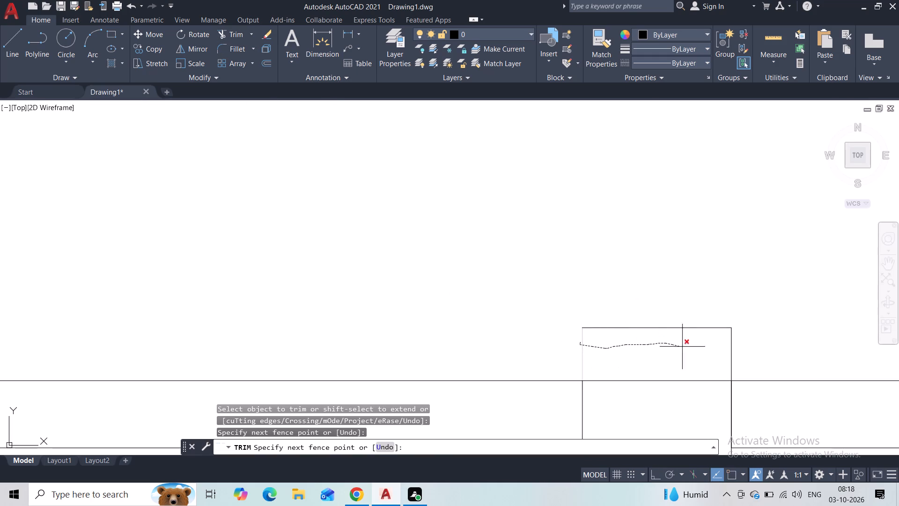
pyautogui.moveTo(685, 348); pyautogui.dragTo(700, 335)
pyautogui.moveTo(671, 345); pyautogui.dragTo(566, 163, button='middle')
pyautogui.moveTo(441, 229); pyautogui.dragTo(659, 234)
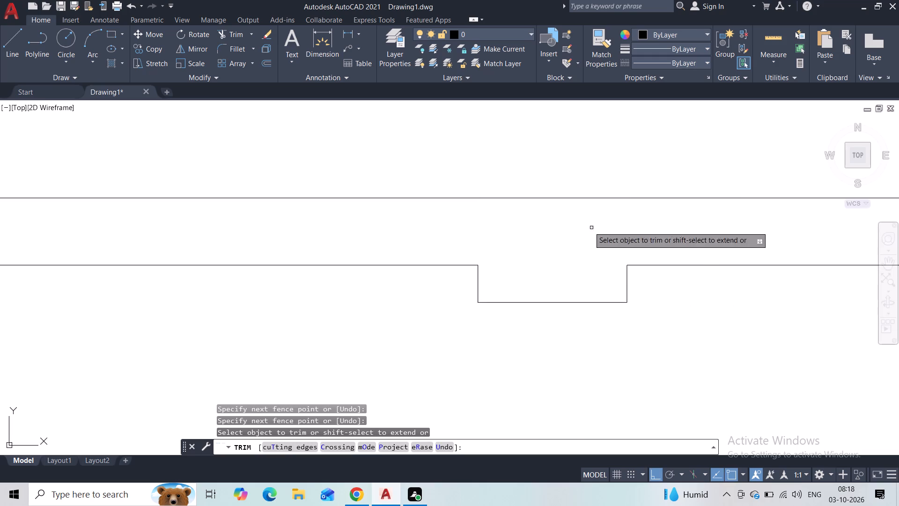
pyautogui.press('Escape')
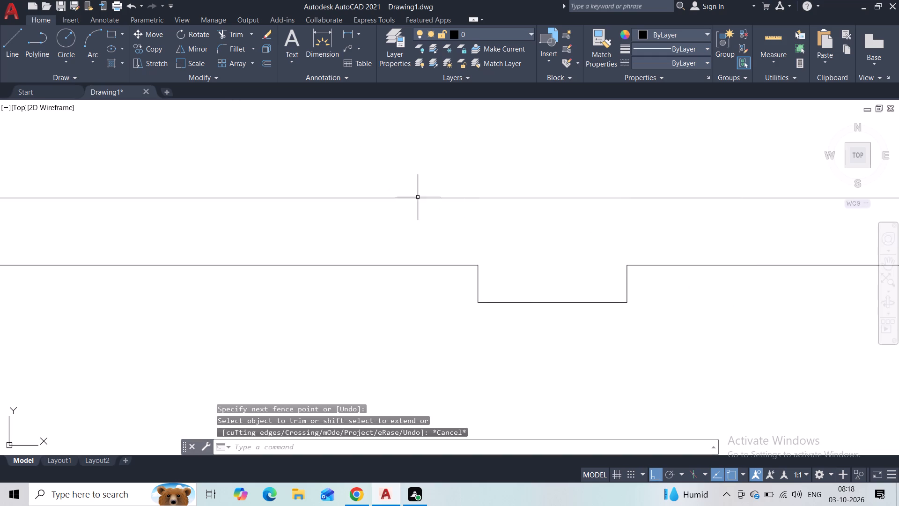
# Draw a horizontal line across the second column to close the gap in the bottom wall's outer face.
pyautogui.click(8, 54)
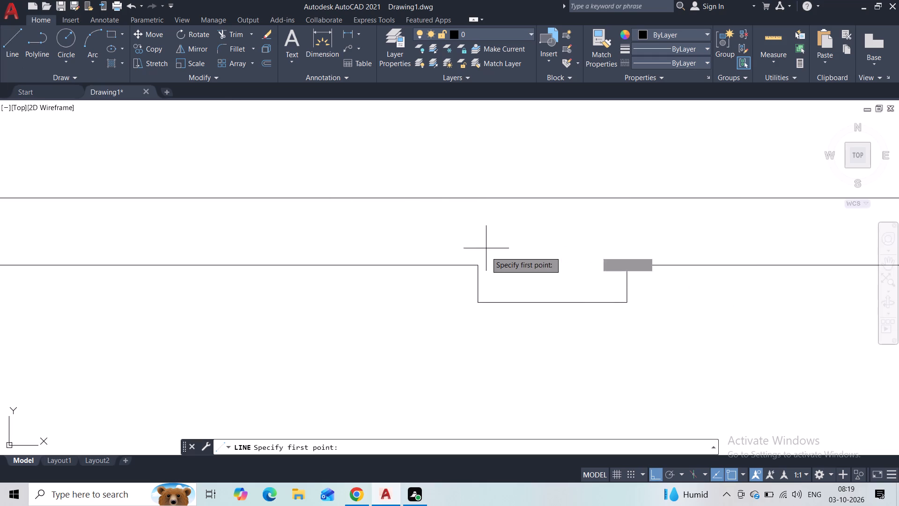
pyautogui.click(479, 263)
pyautogui.click(624, 267)
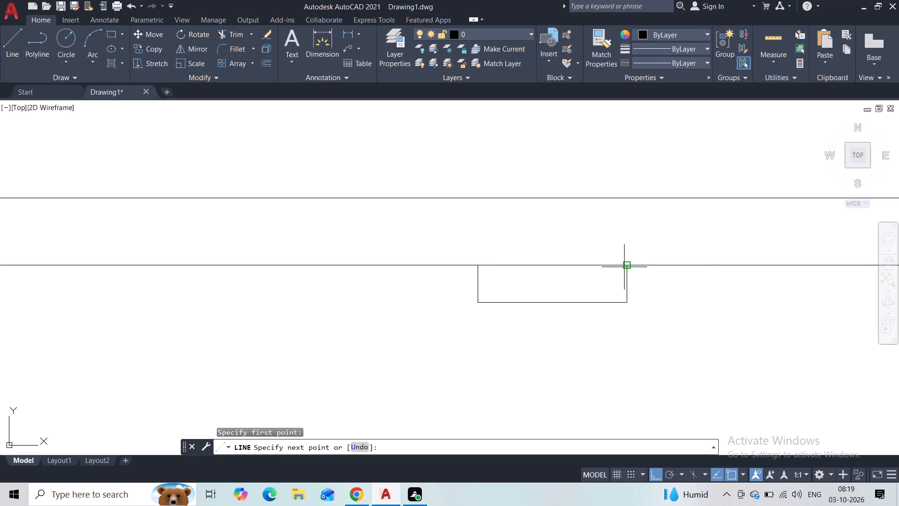
pyautogui.press('Escape')
# Trim both columns' projections below the bottom wall's outer face, plus the first column's side line within the wall thickness.
pyautogui.click(240, 37)
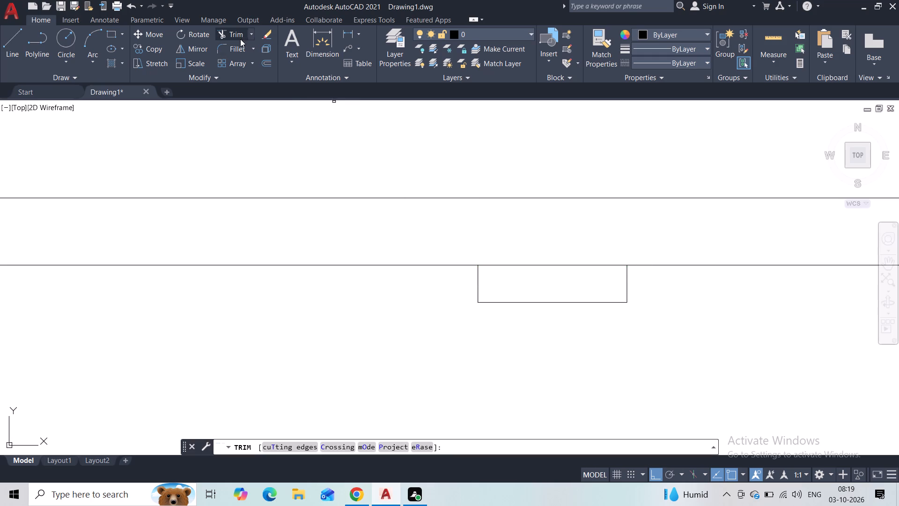
pyautogui.moveTo(475, 288); pyautogui.dragTo(646, 301)
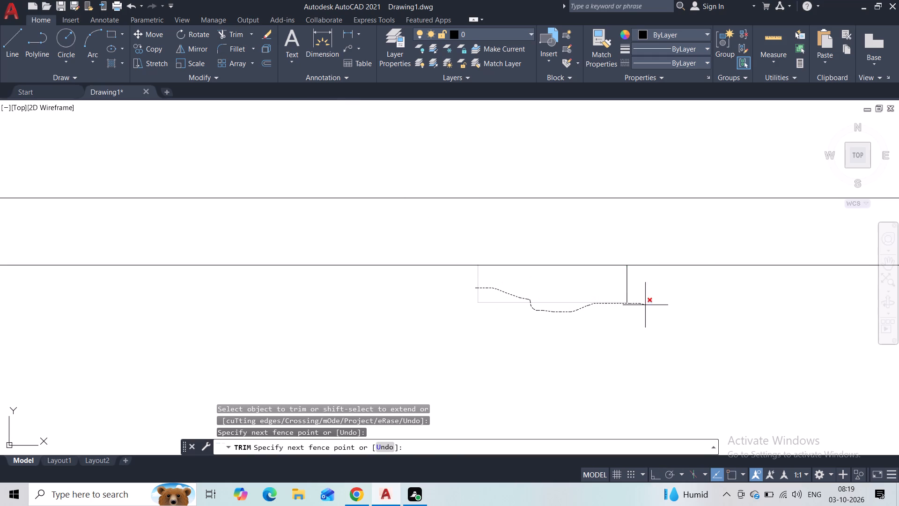
pyautogui.moveTo(646, 301); pyautogui.dragTo(616, 290)
pyautogui.scroll(-2, 530, 296)
pyautogui.moveTo(409, 320); pyautogui.dragTo(683, 310, button='middle')
pyautogui.scroll(3, 541, 300)
pyautogui.moveTo(297, 147); pyautogui.dragTo(338, 153)
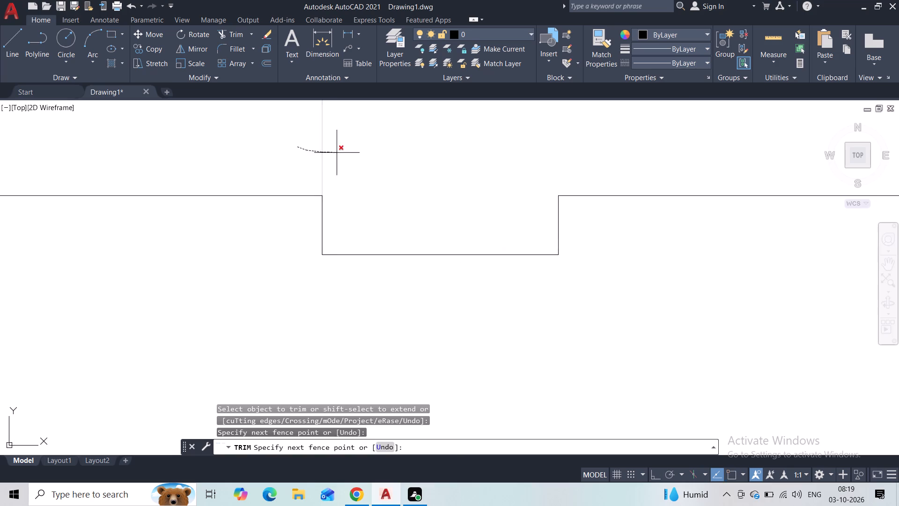
pyautogui.moveTo(338, 153); pyautogui.dragTo(349, 153)
pyautogui.moveTo(299, 229); pyautogui.dragTo(516, 229)
pyautogui.press('Escape')
# Draw a horizontal line across the first column's former position to close the gap in the bottom wall's outer face.
pyautogui.click(20, 49)
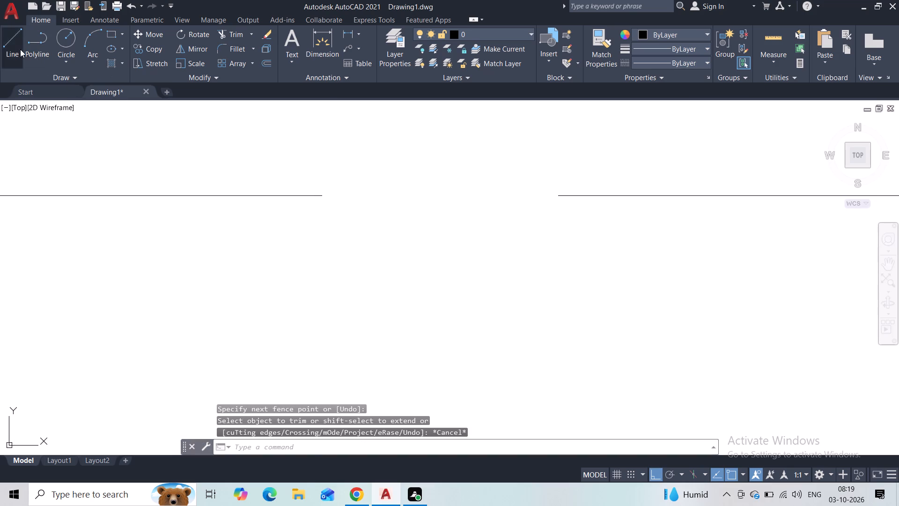
pyautogui.click(322, 196)
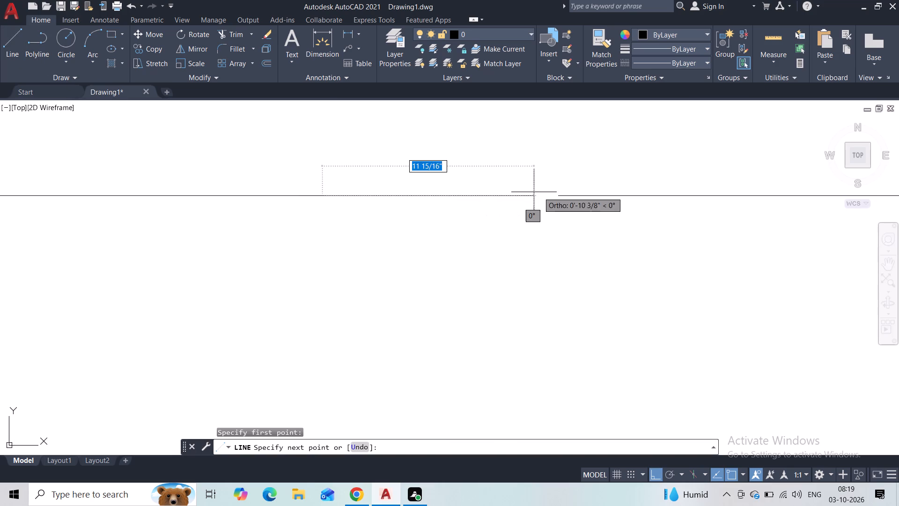
pyautogui.click(555, 194)
pyautogui.press('Escape')
pyautogui.scroll(-2, 536, 143)
pyautogui.moveTo(544, 209); pyautogui.dragTo(538, 220, button='middle')
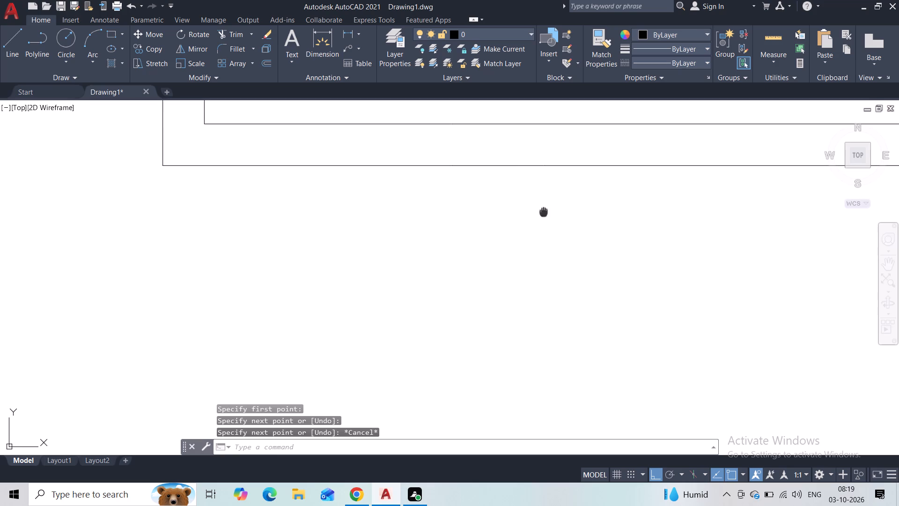
pyautogui.moveTo(538, 220); pyautogui.dragTo(479, 265, button='middle')
pyautogui.scroll(-3, 479, 265)
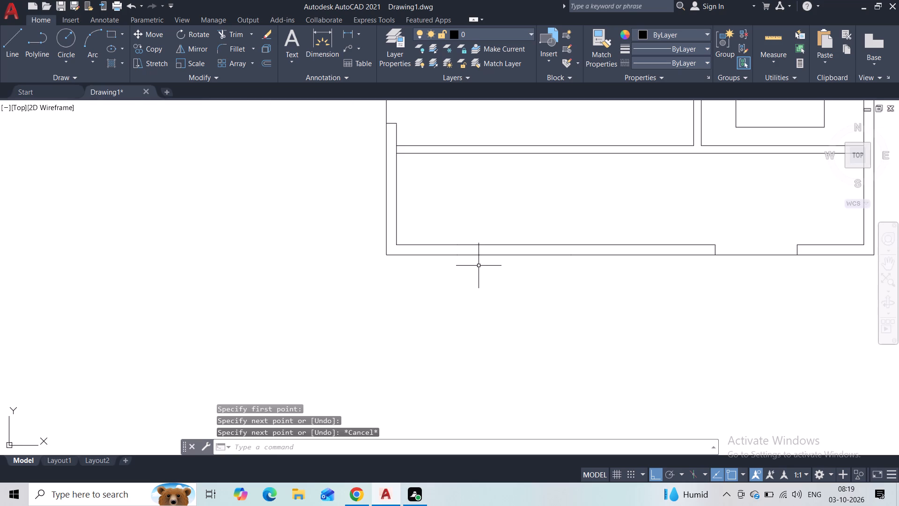
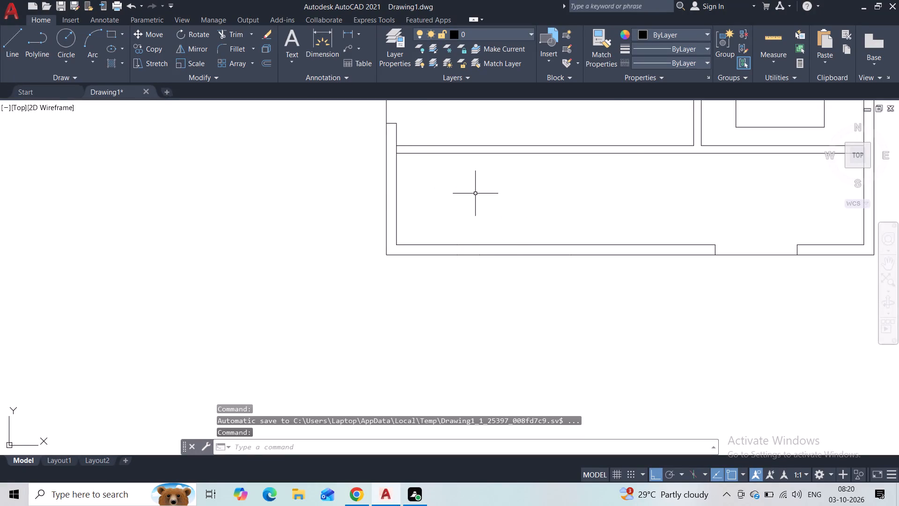
# Draw a vertical line closing the left wall opening along its inner face in the duplicate plan.
pyautogui.scroll(-1, 475, 195)
pyautogui.moveTo(496, 198); pyautogui.dragTo(450, 294, button='middle')
pyautogui.scroll(-1, 464, 195)
pyautogui.moveTo(464, 189); pyautogui.dragTo(464, 188, button='middle')
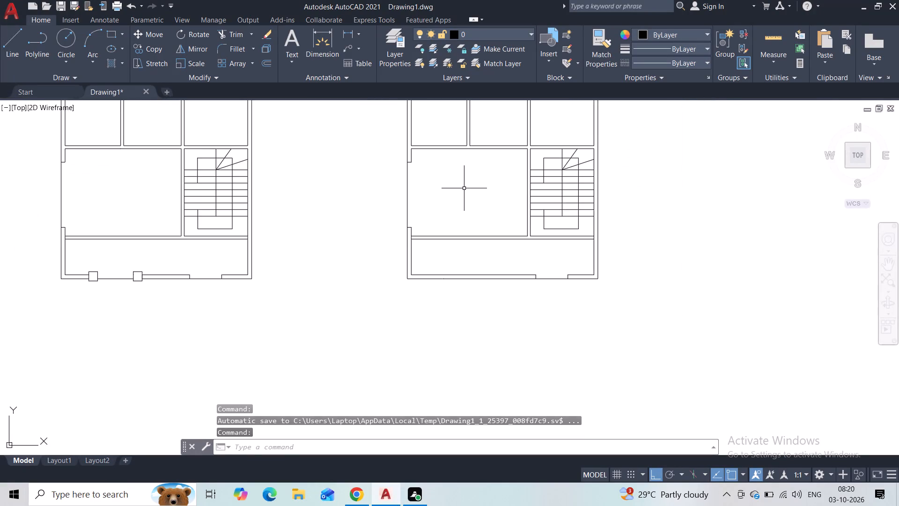
pyautogui.moveTo(464, 188); pyautogui.dragTo(431, 285, button='middle')
pyautogui.scroll(-1, 452, 198)
pyautogui.moveTo(454, 193); pyautogui.dragTo(447, 249, button='middle')
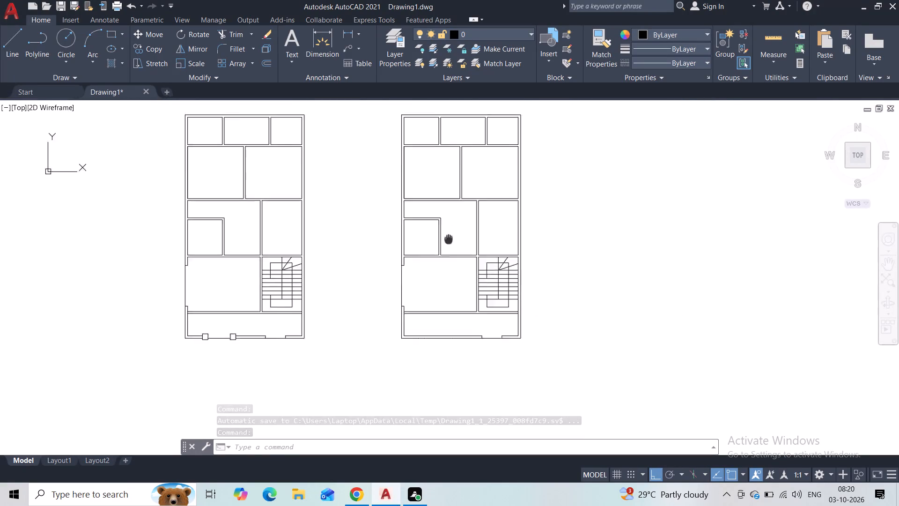
pyautogui.moveTo(447, 249); pyautogui.dragTo(454, 217, button='middle')
pyautogui.scroll(3, 403, 284)
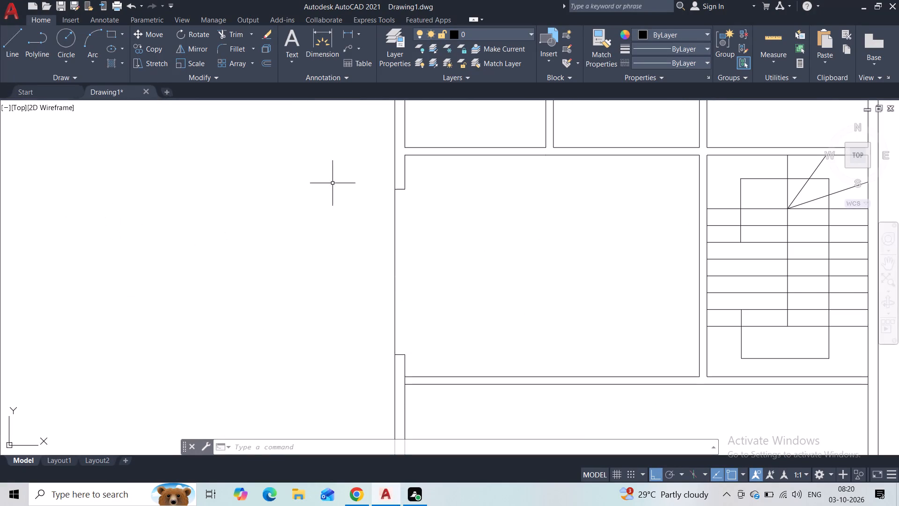
pyautogui.click(0, 52)
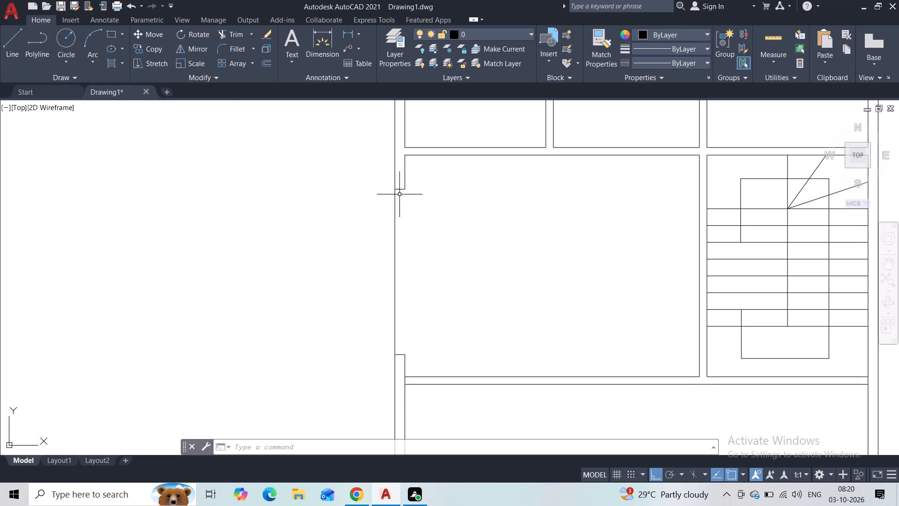
pyautogui.press('l')
pyautogui.press('Return')
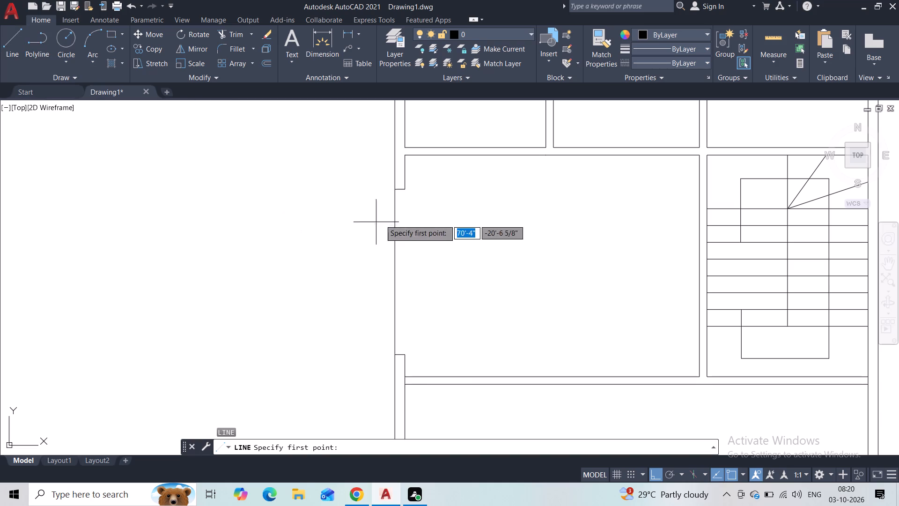
pyautogui.click(408, 191)
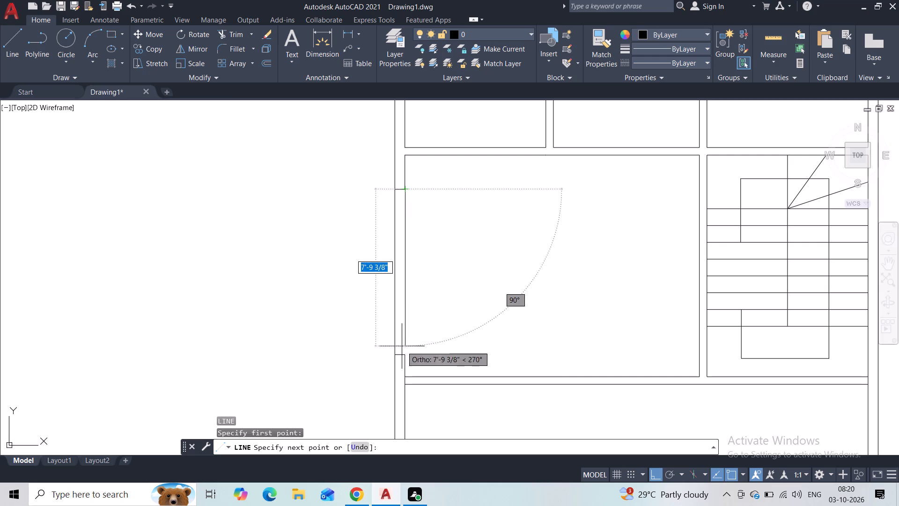
pyautogui.click(404, 350)
pyautogui.press('Escape')
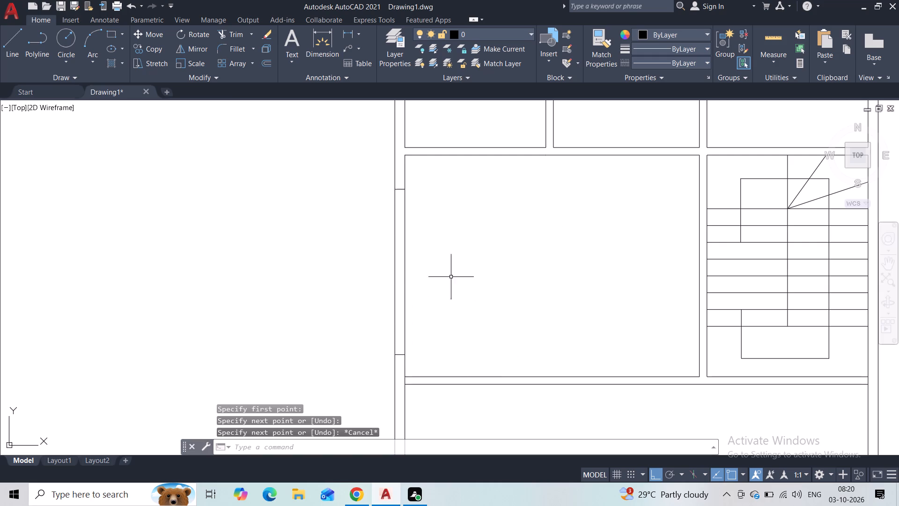
# Trim away the two short end lines within the left wall's thickness at the closed opening.
pyautogui.click(240, 37)
pyautogui.scroll(1, 415, 196)
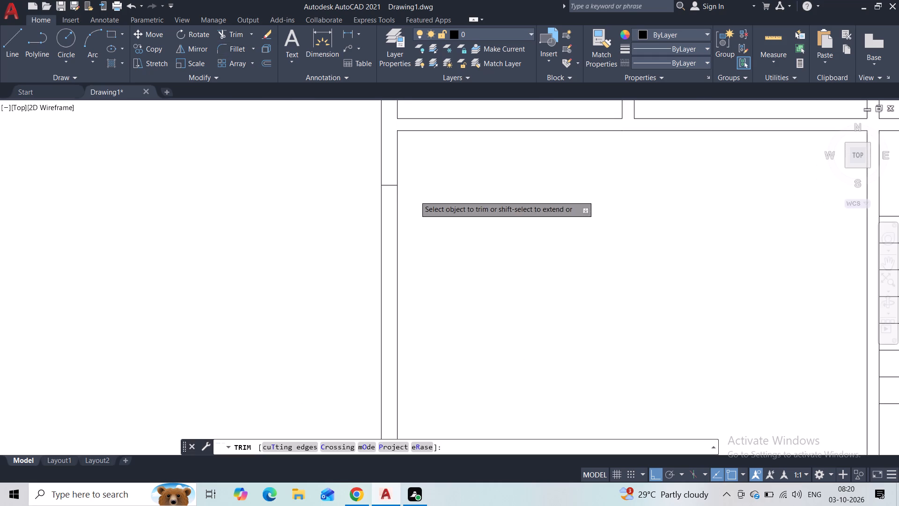
pyautogui.moveTo(385, 178); pyautogui.dragTo(388, 206)
pyautogui.moveTo(375, 235); pyautogui.dragTo(353, 113, button='middle')
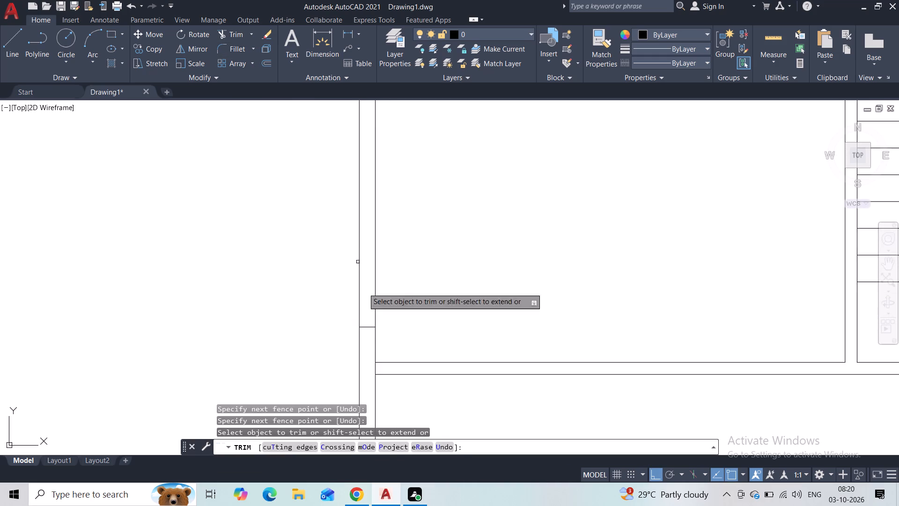
pyautogui.moveTo(369, 321); pyautogui.dragTo(369, 344)
# Trim the two short end lines of the opening in the duplicate's bottom wall.
pyautogui.scroll(-5, 415, 238)
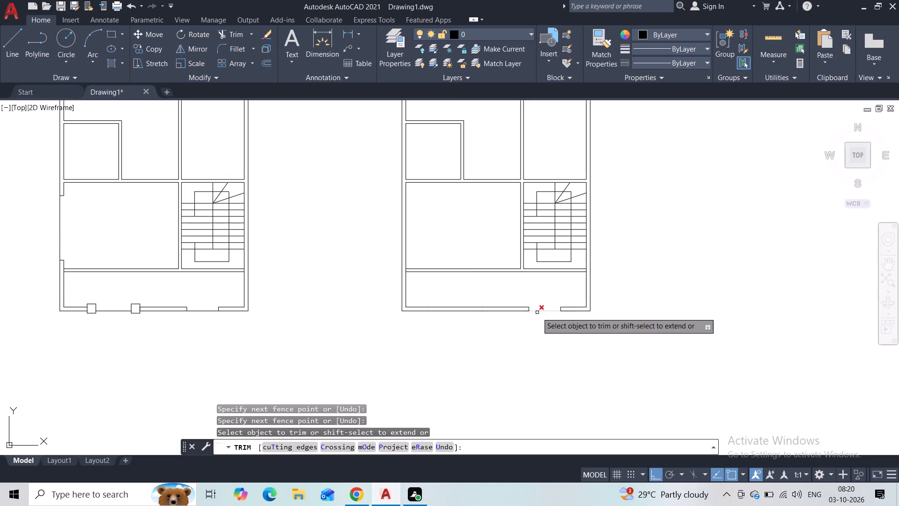
pyautogui.scroll(3, 532, 312)
pyautogui.moveTo(506, 303); pyautogui.dragTo(510, 303)
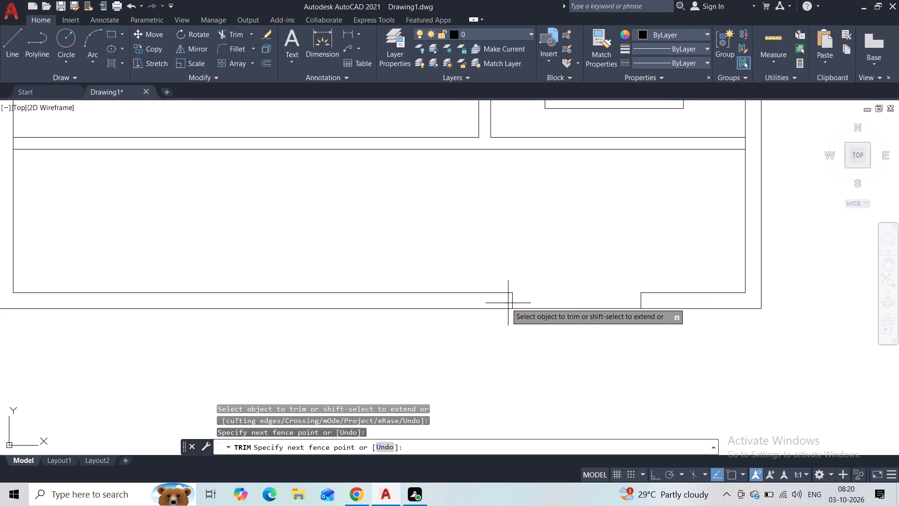
pyautogui.moveTo(510, 303); pyautogui.dragTo(524, 305)
pyautogui.scroll(3, 622, 305)
pyautogui.moveTo(696, 290); pyautogui.dragTo(639, 289)
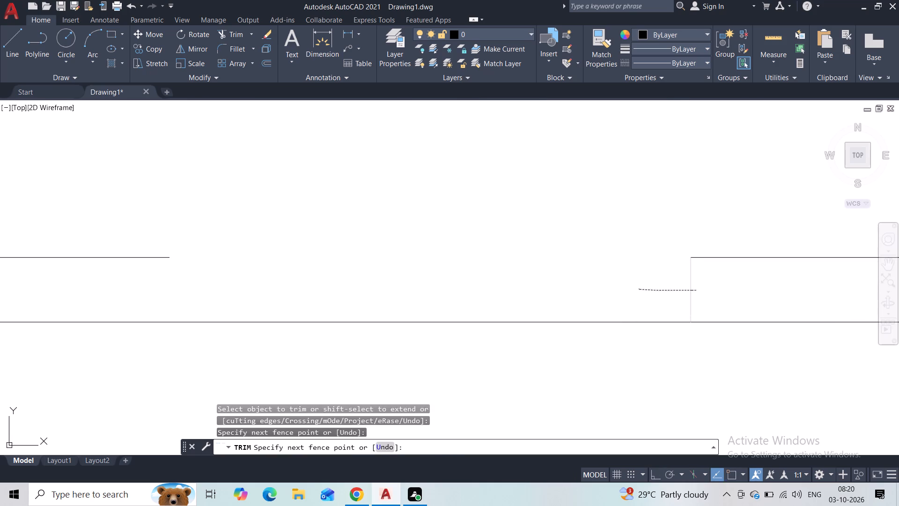
pyautogui.press('Escape')
# Draw a horizontal line across the bottom wall opening to close the gap in its inner face.
pyautogui.scroll(-5, 616, 268)
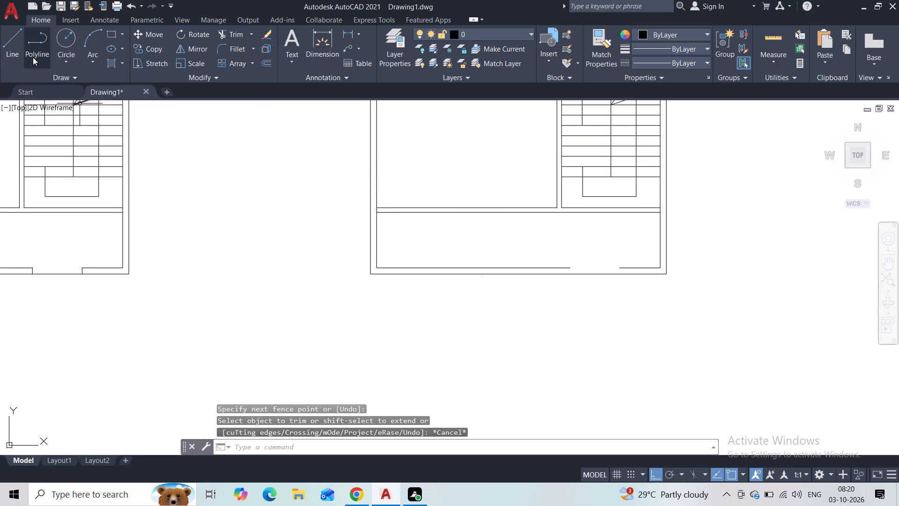
pyautogui.press('l')
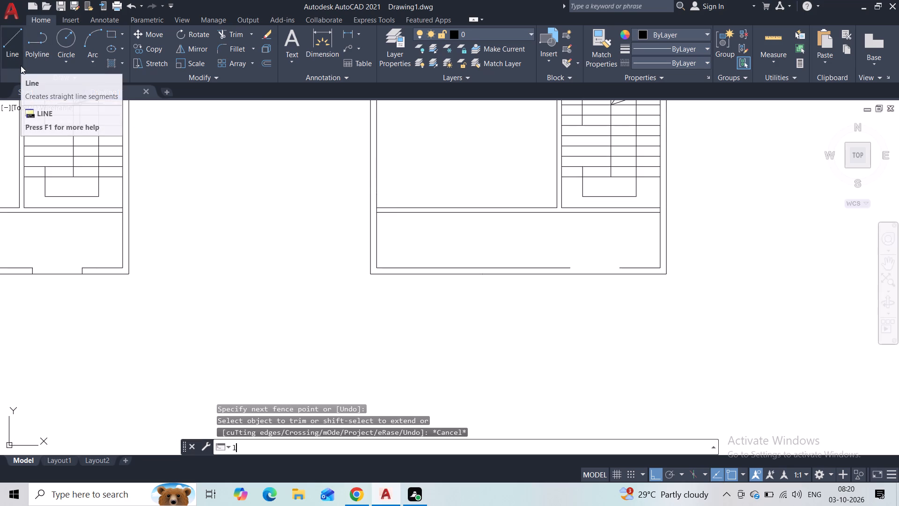
pyautogui.press('Return')
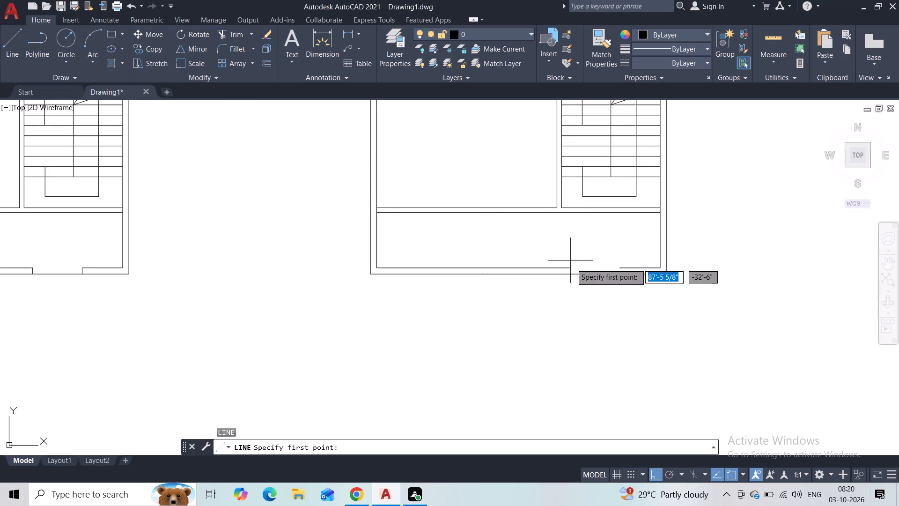
pyautogui.click(571, 264)
pyautogui.click(616, 268)
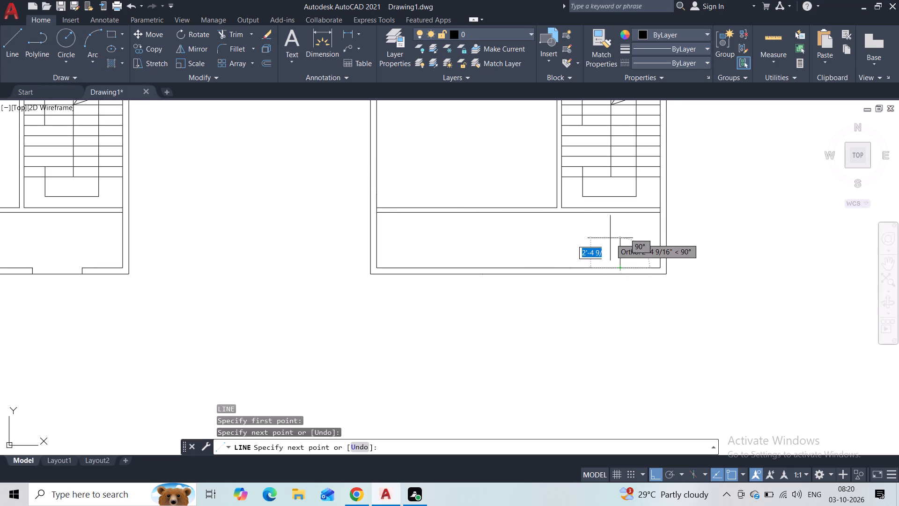
pyautogui.press('Escape')
# Trim the top wall's inner line across the middle top room of the duplicate plan.
pyautogui.scroll(-2, 606, 240)
pyautogui.moveTo(641, 179); pyautogui.dragTo(648, 269, button='middle')
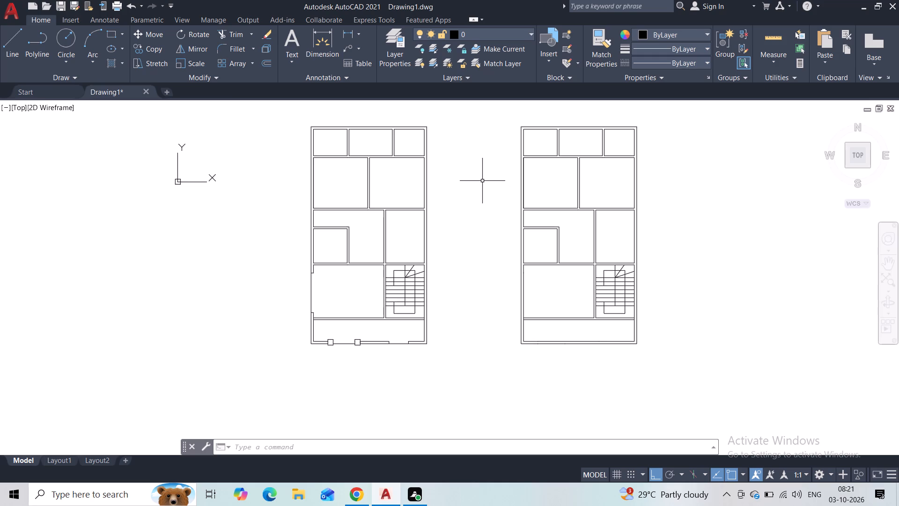
pyautogui.moveTo(569, 136); pyautogui.dragTo(493, 175, button='middle')
pyautogui.scroll(3, 496, 173)
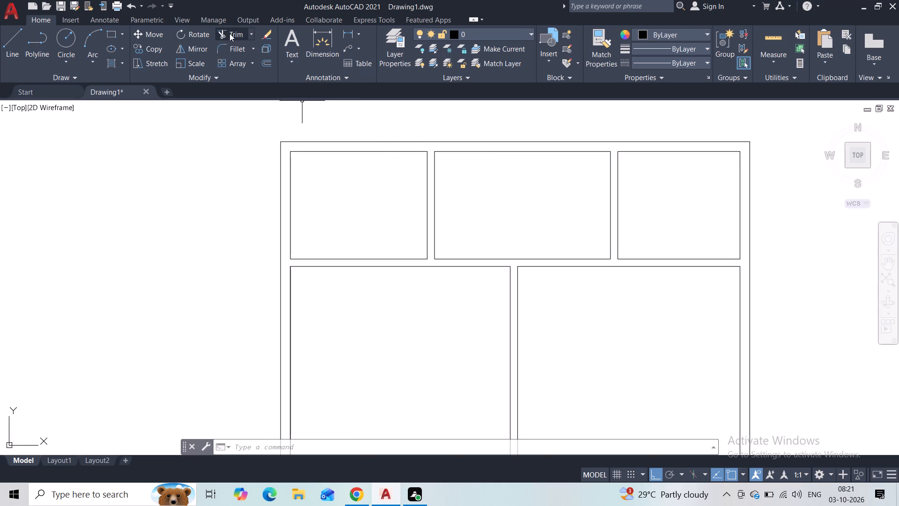
pyautogui.click(230, 33)
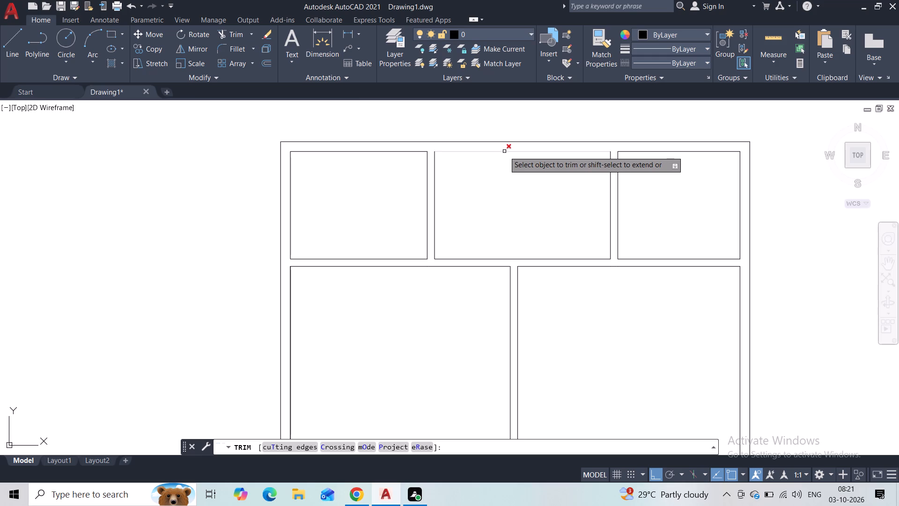
pyautogui.click(504, 151)
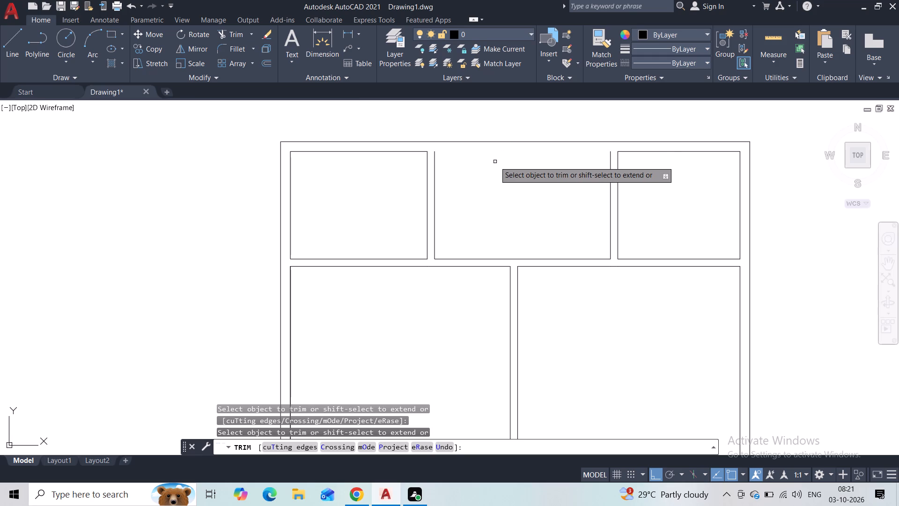
pyautogui.press('Escape')
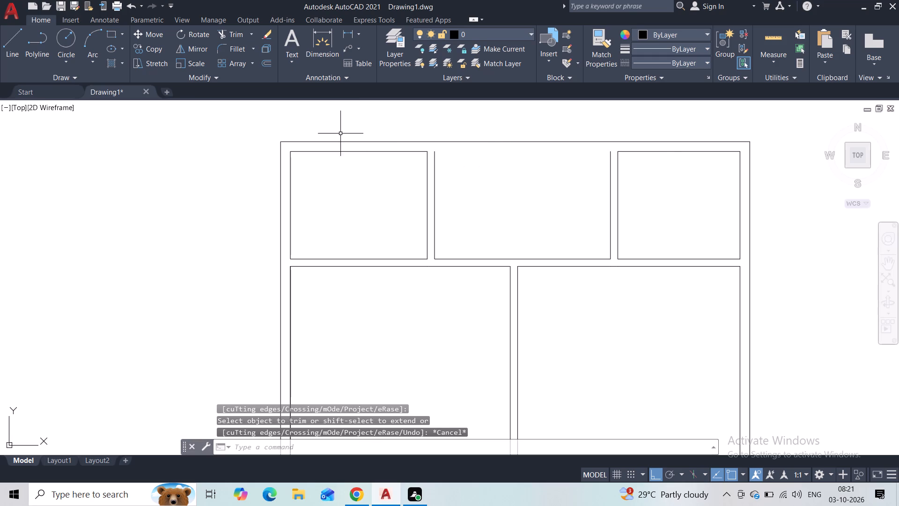
pyautogui.press('space')
pyautogui.press('Escape')
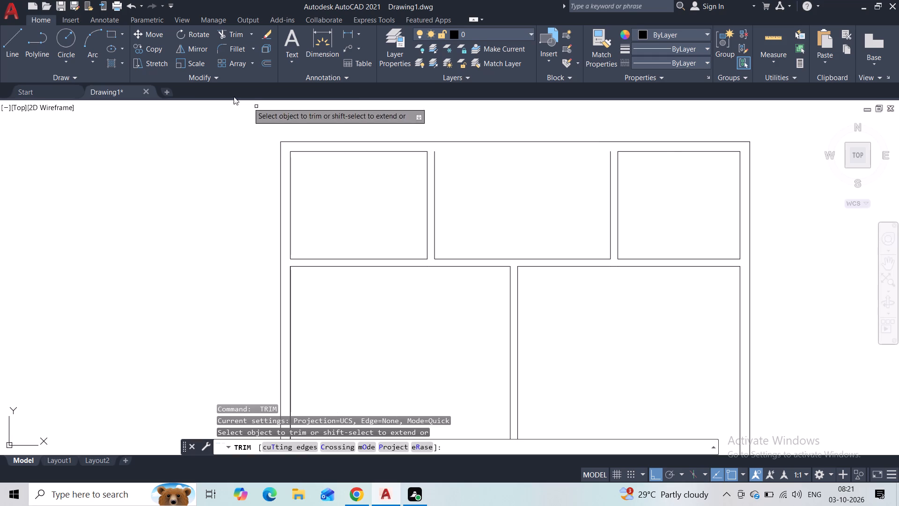
# Draw short vertical lines extending both side walls of the middle top room to the top wall's outer line.
pyautogui.click(7, 41)
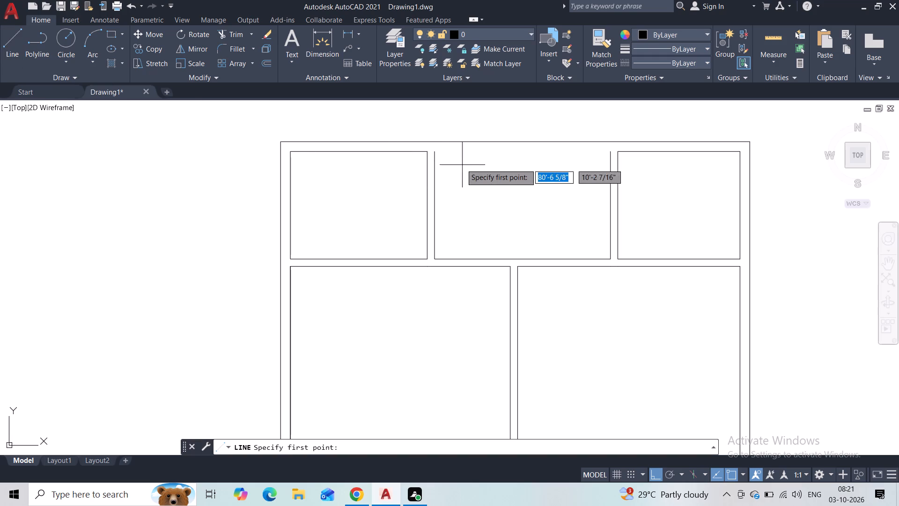
pyautogui.click(434, 152)
pyautogui.click(429, 142)
pyautogui.press('Escape')
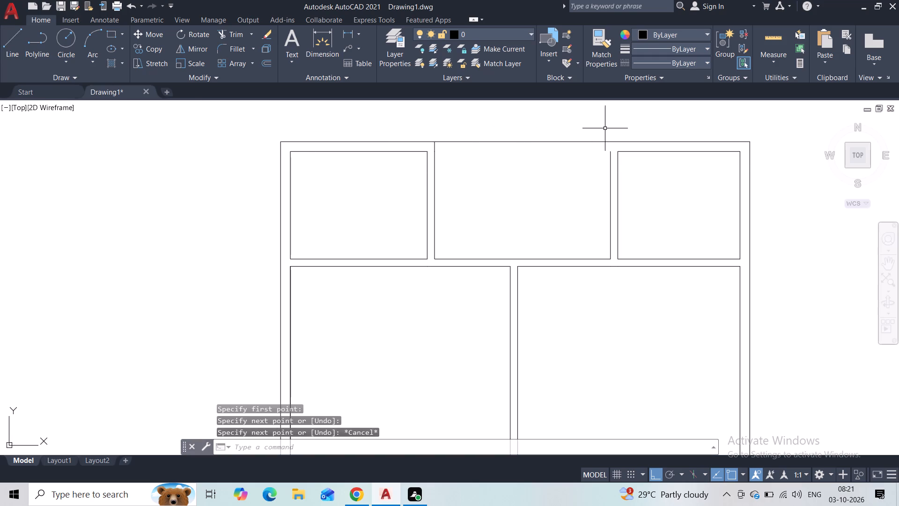
pyautogui.press('space')
pyautogui.click(610, 154)
pyautogui.click(611, 147)
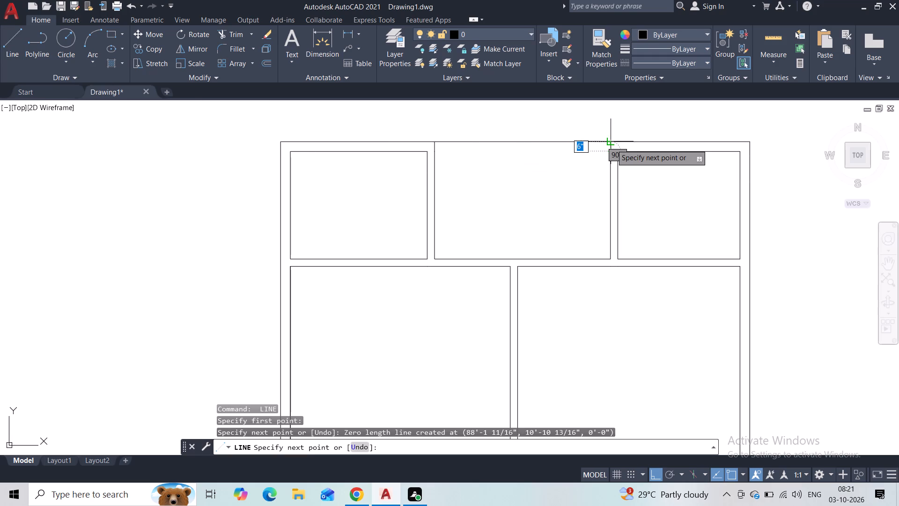
pyautogui.click(612, 144)
pyautogui.press('Escape')
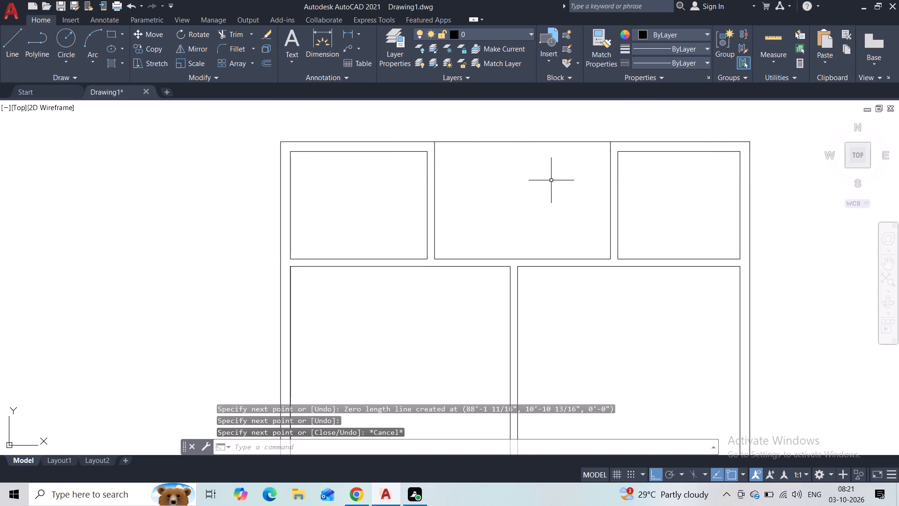
# Draw a vertical line from above the small inner room's right inner corner up to the partition above, enclosing the recess.
pyautogui.moveTo(549, 183); pyautogui.dragTo(544, 168, button='middle')
pyautogui.scroll(-1, 544, 168)
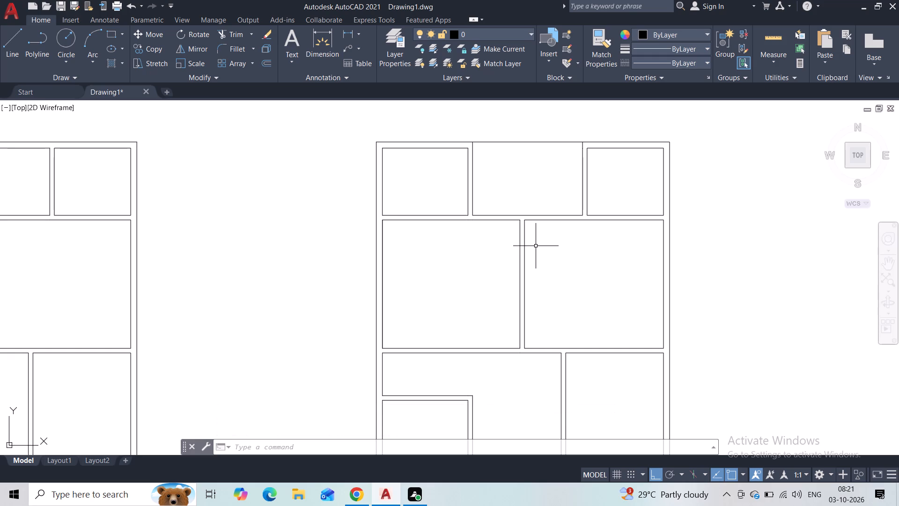
pyautogui.scroll(-2, 537, 258)
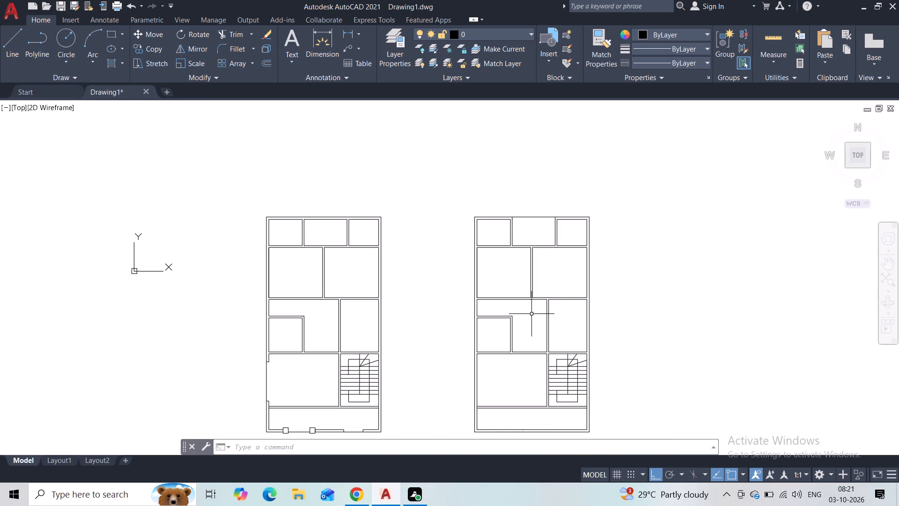
pyautogui.moveTo(531, 315); pyautogui.dragTo(537, 256, button='middle')
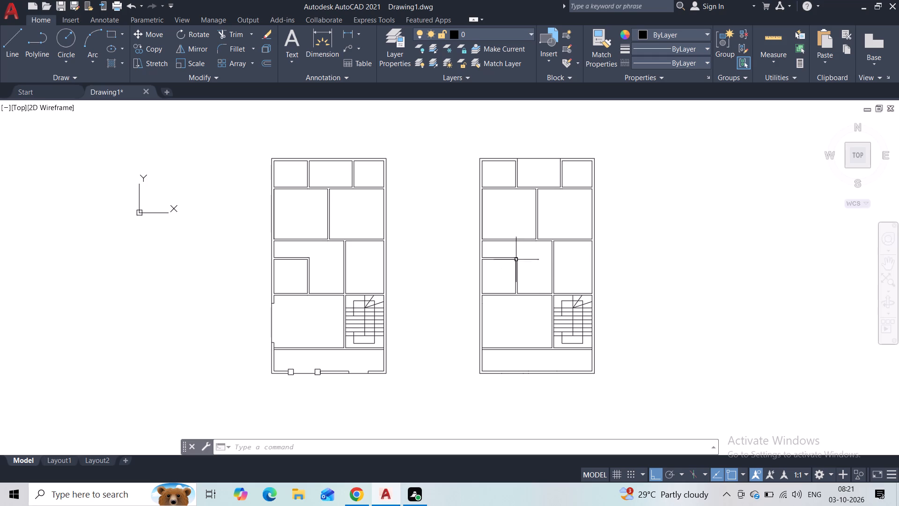
pyautogui.scroll(2, 522, 257)
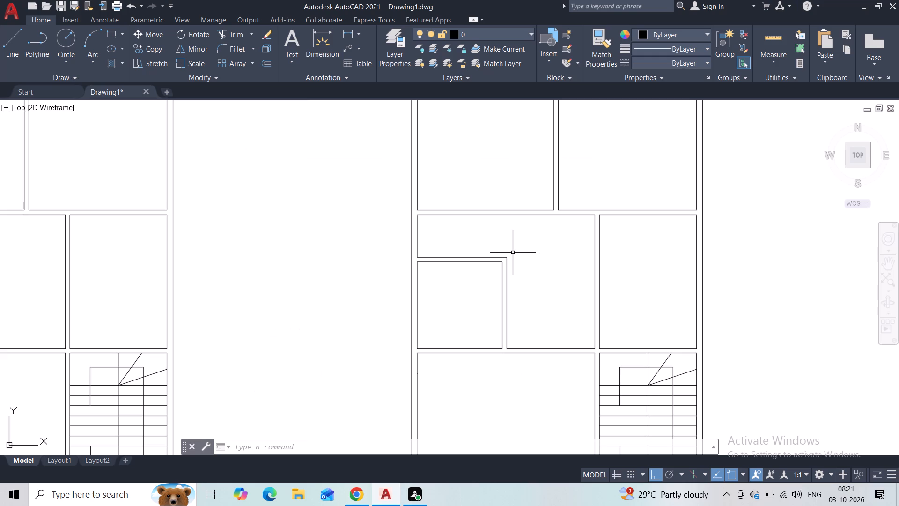
pyautogui.press('Escape')
pyautogui.press('space')
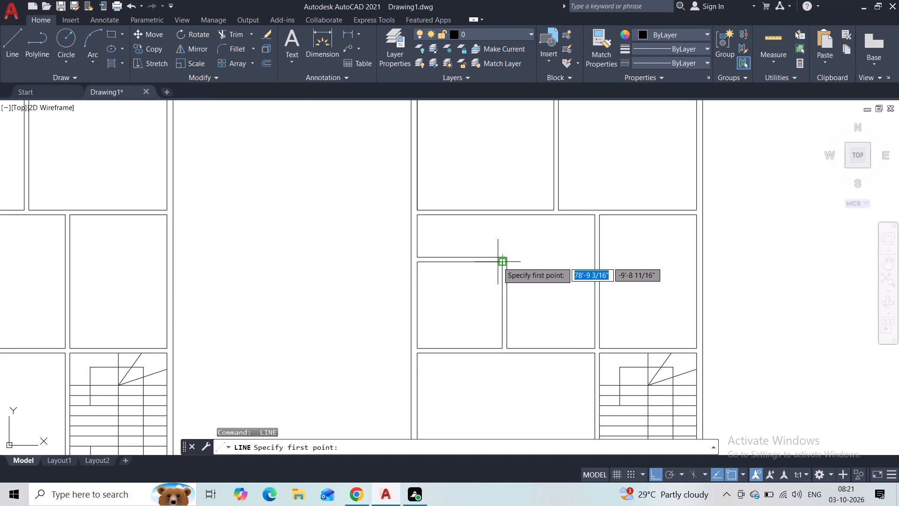
pyautogui.scroll(3, 498, 262)
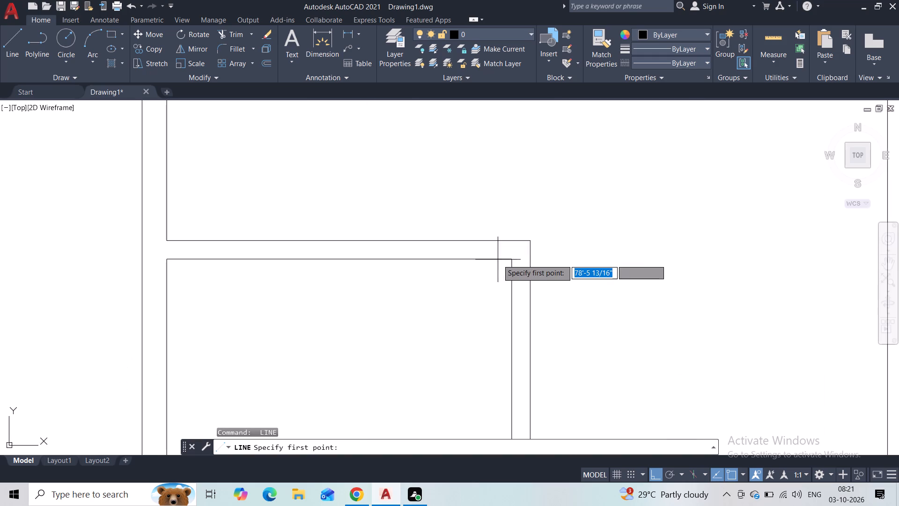
pyautogui.click(511, 245)
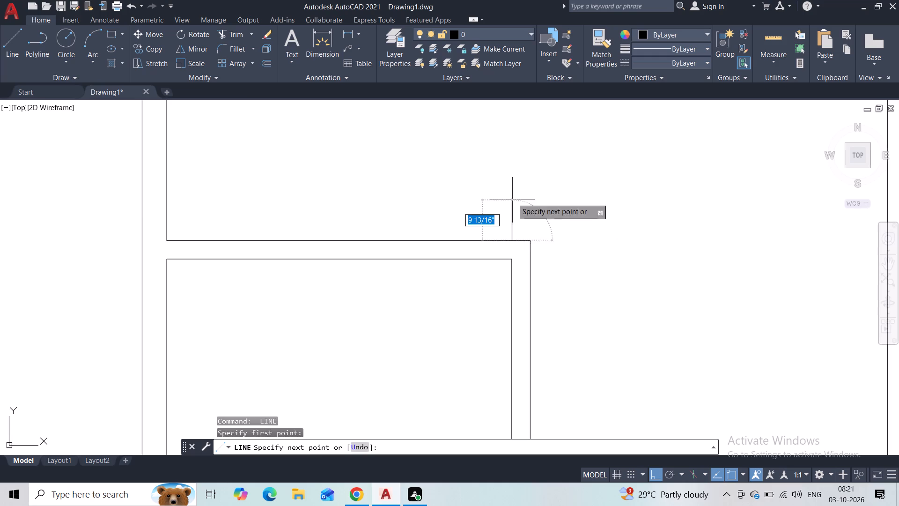
pyautogui.moveTo(513, 186); pyautogui.dragTo(517, 291, button='middle')
pyautogui.click(514, 172)
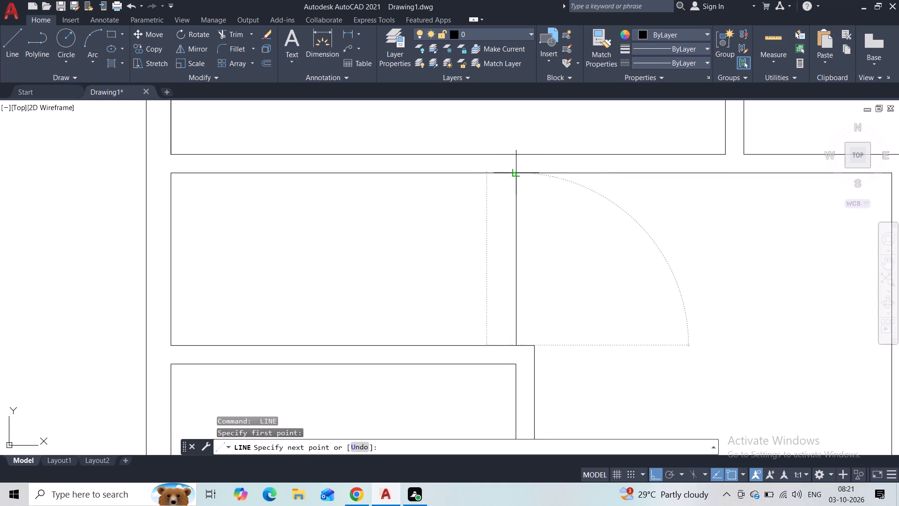
pyautogui.press('Escape')
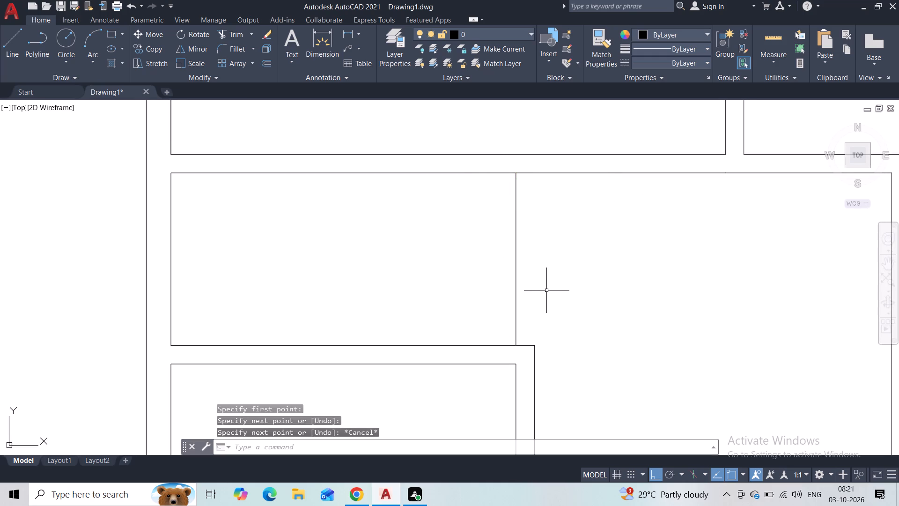
# Draw a second vertical line from the inner room's outer wall corner up to the partition above, giving the new wall its thickness.
pyautogui.moveTo(535, 310); pyautogui.dragTo(533, 246, button='middle')
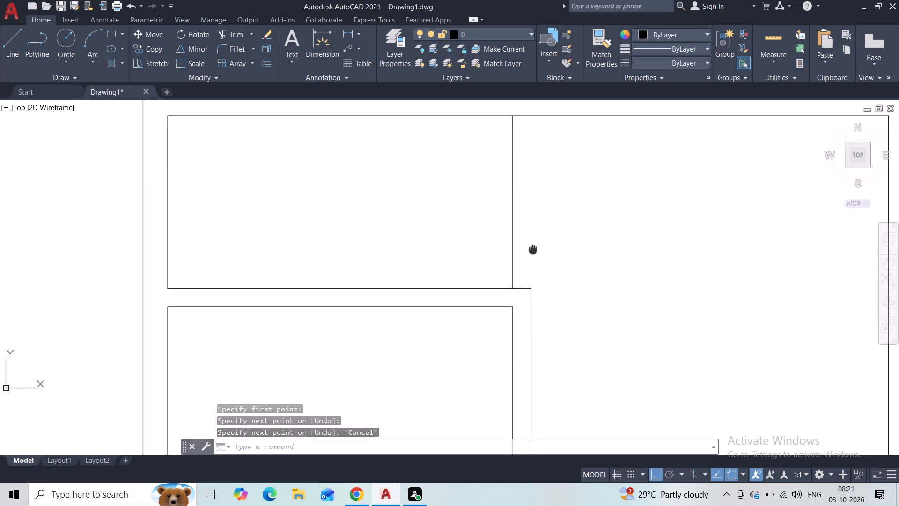
pyautogui.moveTo(533, 246); pyautogui.dragTo(533, 244, button='middle')
pyautogui.scroll(-2, 533, 244)
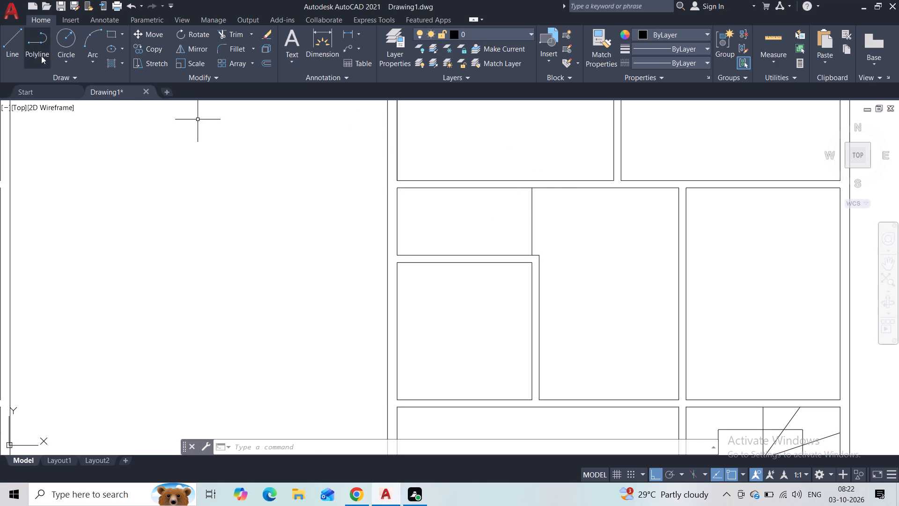
pyautogui.click(14, 50)
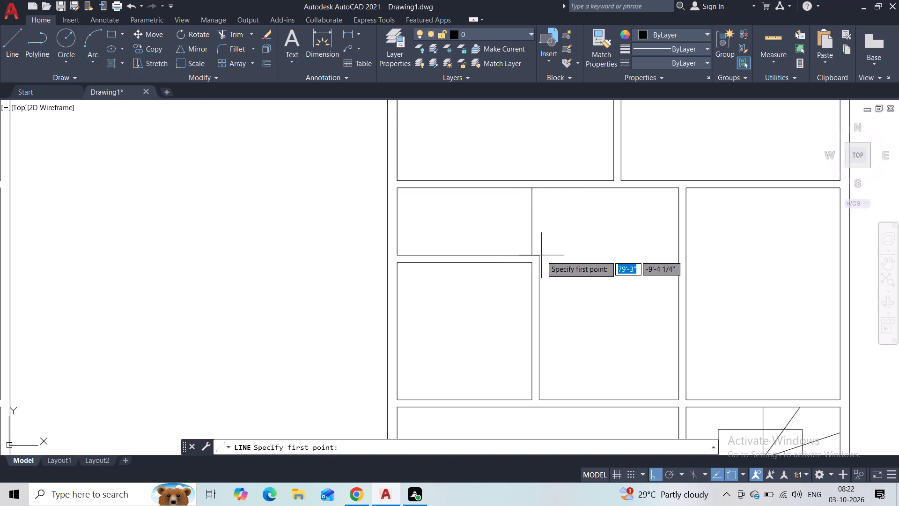
pyautogui.click(542, 256)
pyautogui.click(543, 189)
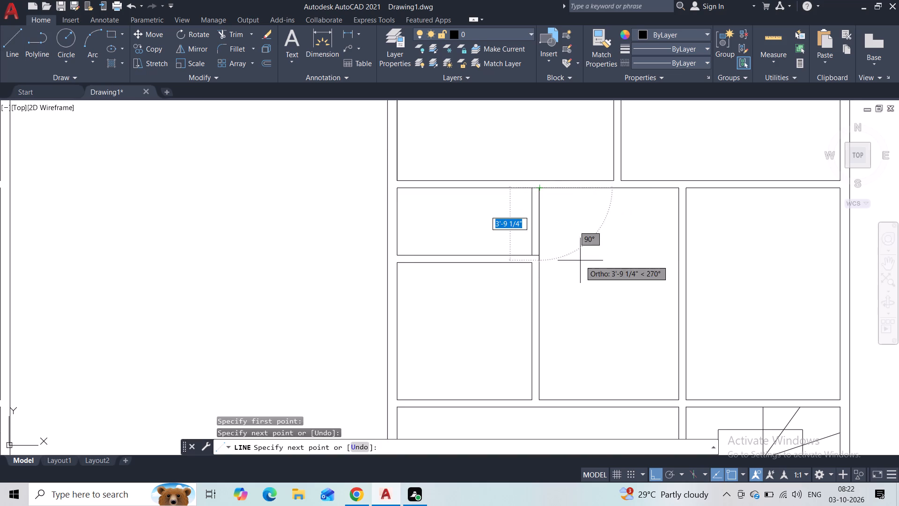
pyautogui.press('Escape')
# Trim the short horizontal segments between the new wall's two lines at its lower and upper junctions.
pyautogui.click(245, 30)
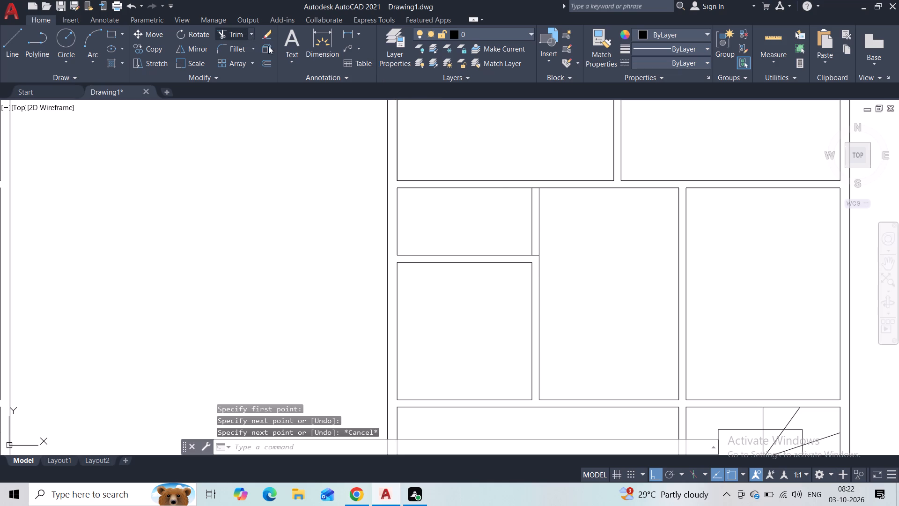
pyautogui.scroll(4, 527, 252)
pyautogui.moveTo(563, 262); pyautogui.dragTo(566, 282)
pyautogui.press('Escape')
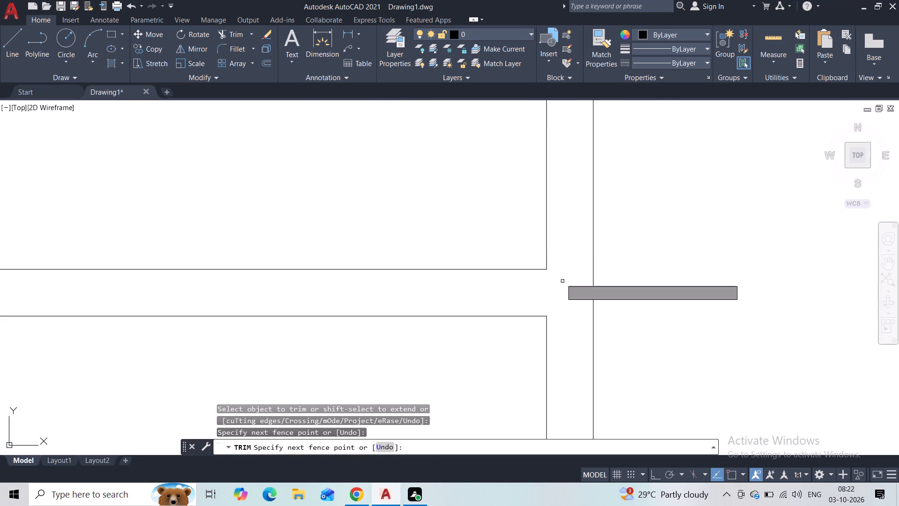
pyautogui.scroll(-5, 560, 278)
pyautogui.press('space')
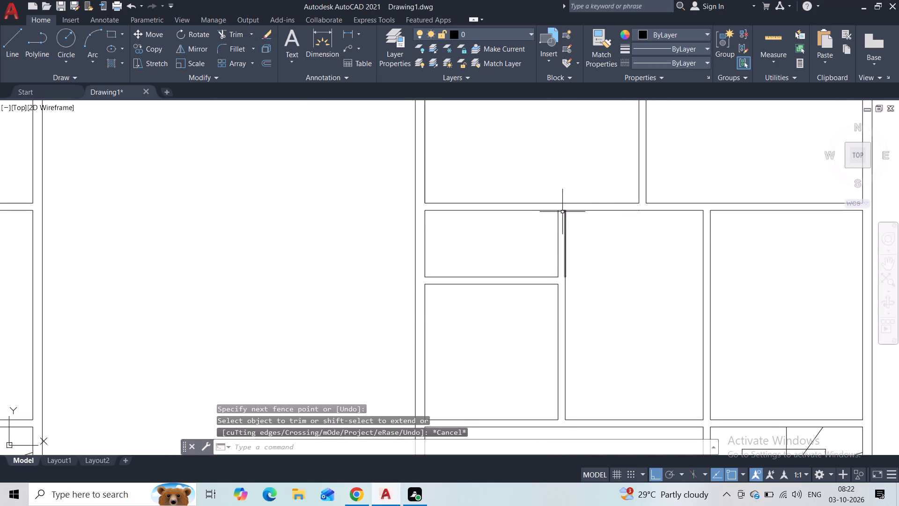
pyautogui.scroll(2, 562, 212)
pyautogui.moveTo(555, 203); pyautogui.dragTo(557, 216)
pyautogui.press('Escape')
pyautogui.scroll(-1, 589, 262)
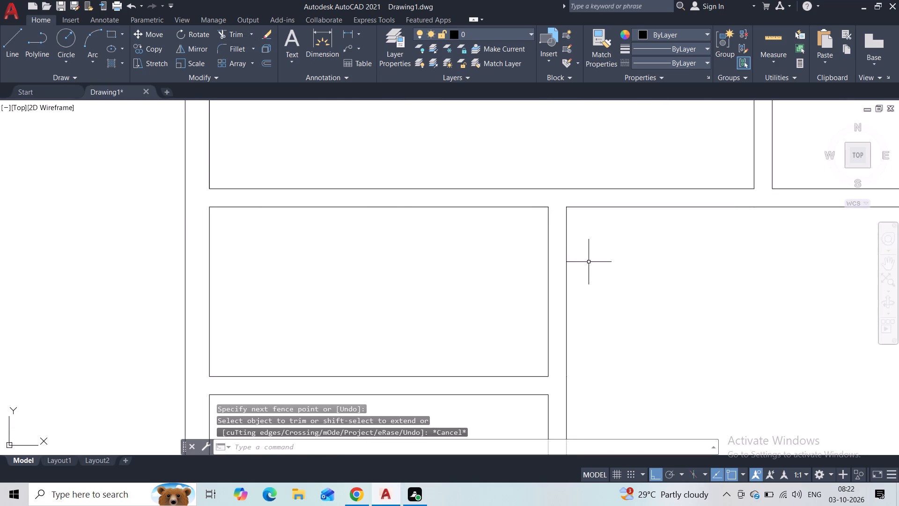
pyautogui.scroll(-1, 589, 262)
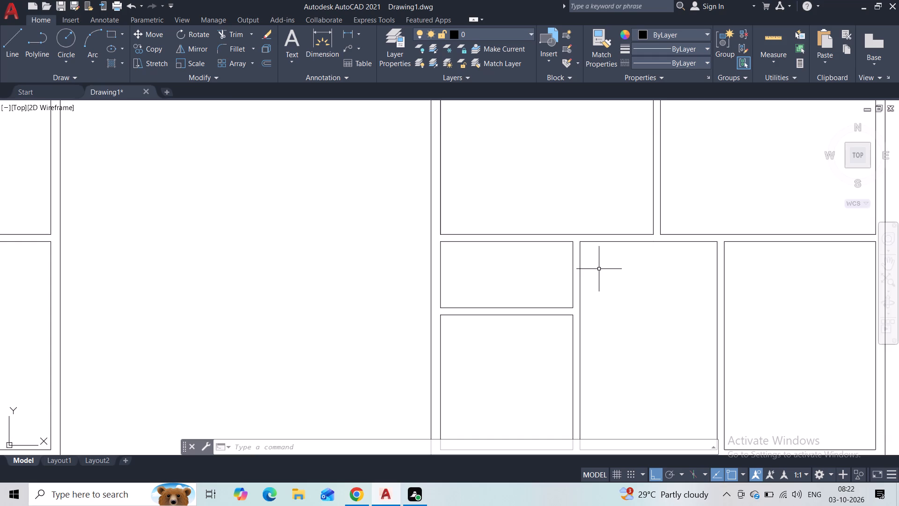
# Trim the outer wall's inner line alongside the room directly above the staircase in the duplicate plan.
pyautogui.scroll(-1, 618, 306)
pyautogui.moveTo(618, 306); pyautogui.dragTo(472, 249, button='middle')
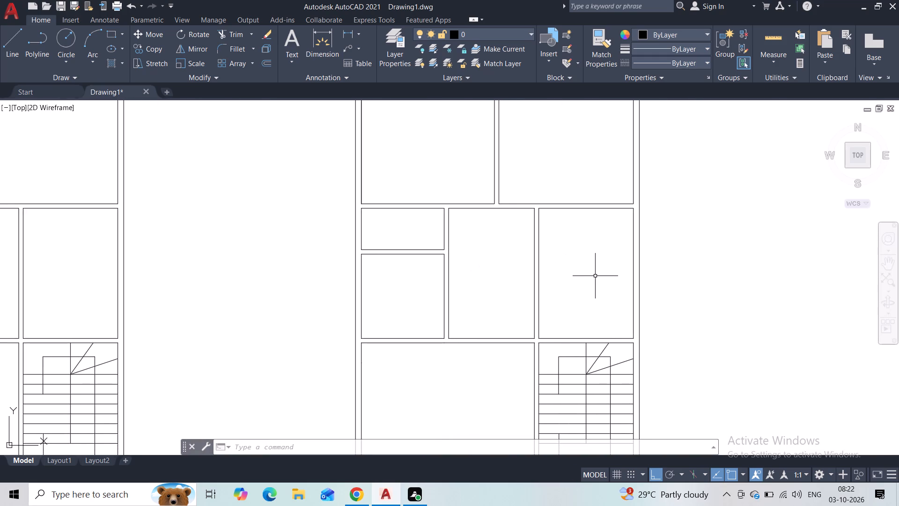
pyautogui.scroll(1, 627, 275)
pyautogui.click(235, 34)
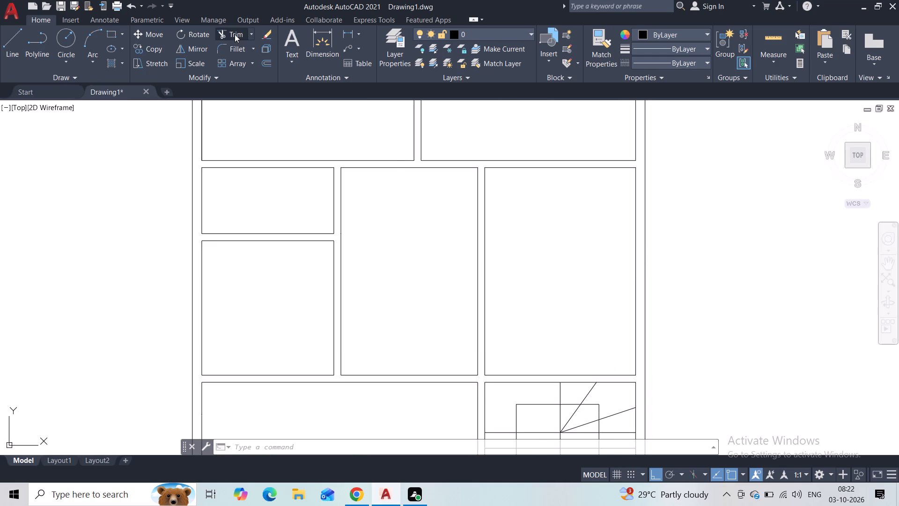
pyautogui.click(635, 205)
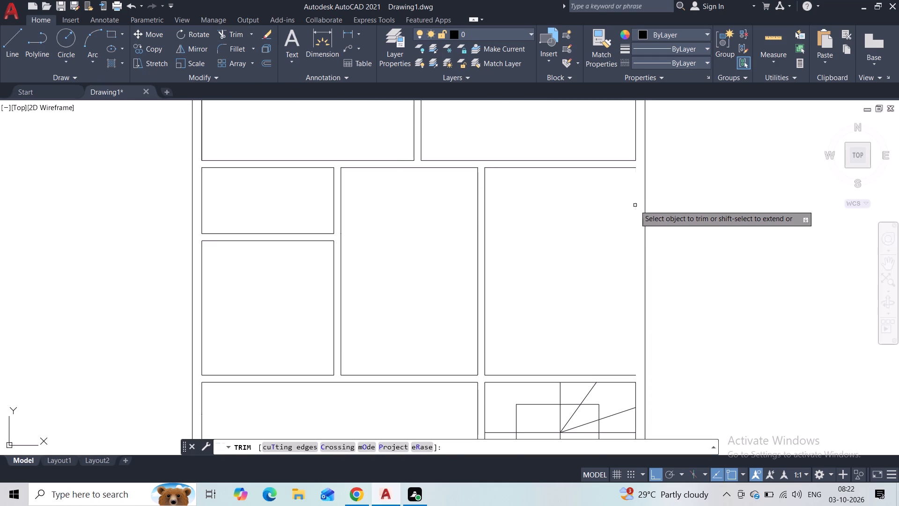
pyautogui.press('Escape')
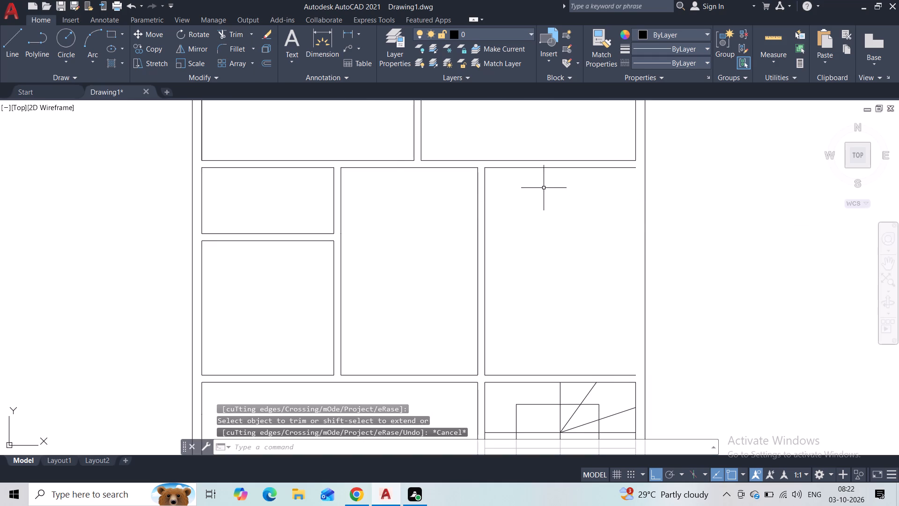
# Draw 6" horizontal lines extending the top and bottom edges of the room above the staircase to the outer wall line.
pyautogui.click(0, 52)
pyautogui.click(8, 38)
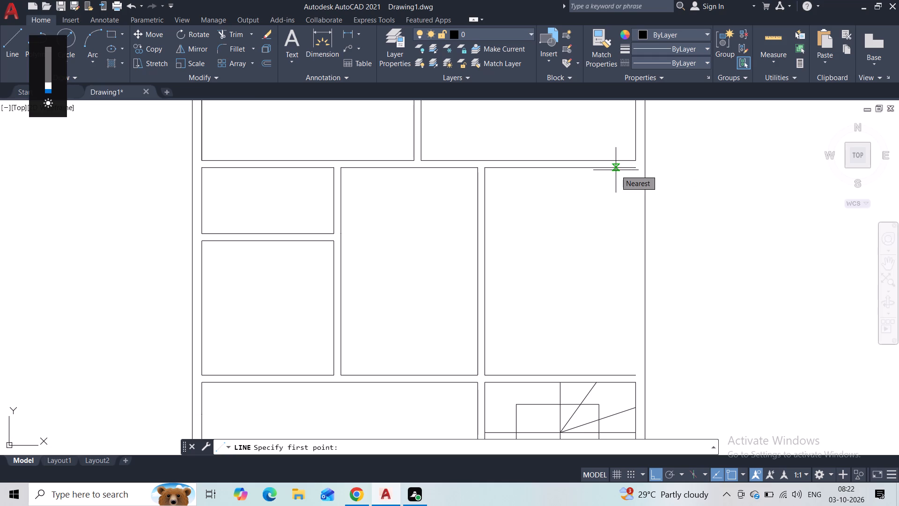
pyautogui.click(637, 167)
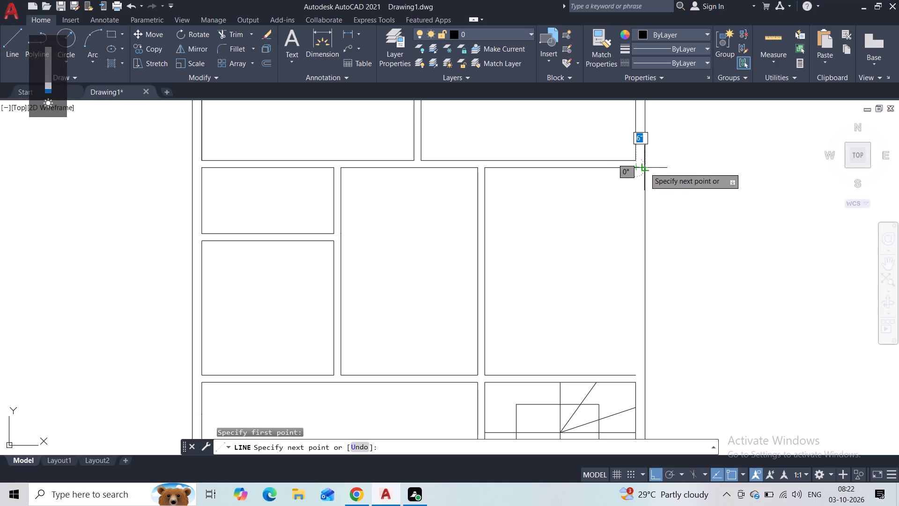
pyautogui.click(645, 168)
pyautogui.press('Escape')
pyautogui.scroll(1, 617, 361)
pyautogui.moveTo(617, 361); pyautogui.dragTo(604, 298, button='middle')
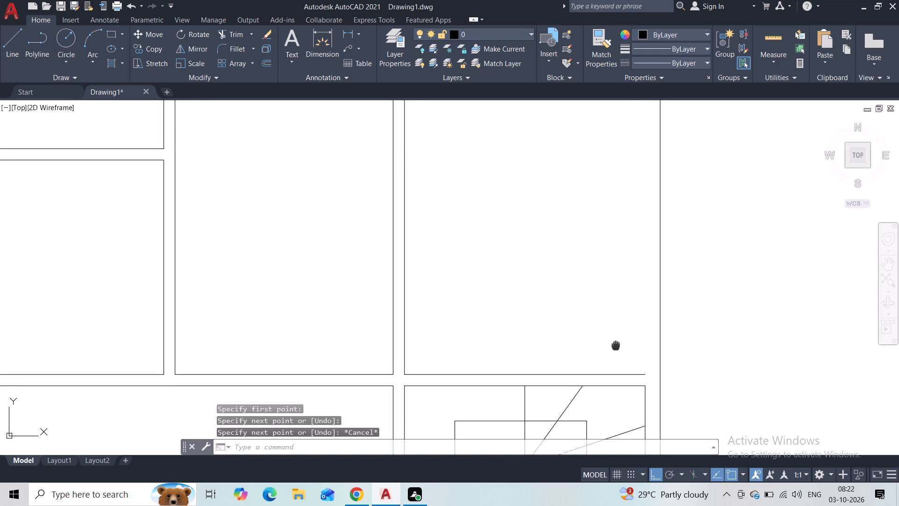
pyautogui.moveTo(604, 298); pyautogui.dragTo(592, 245, button='middle')
pyautogui.press('space')
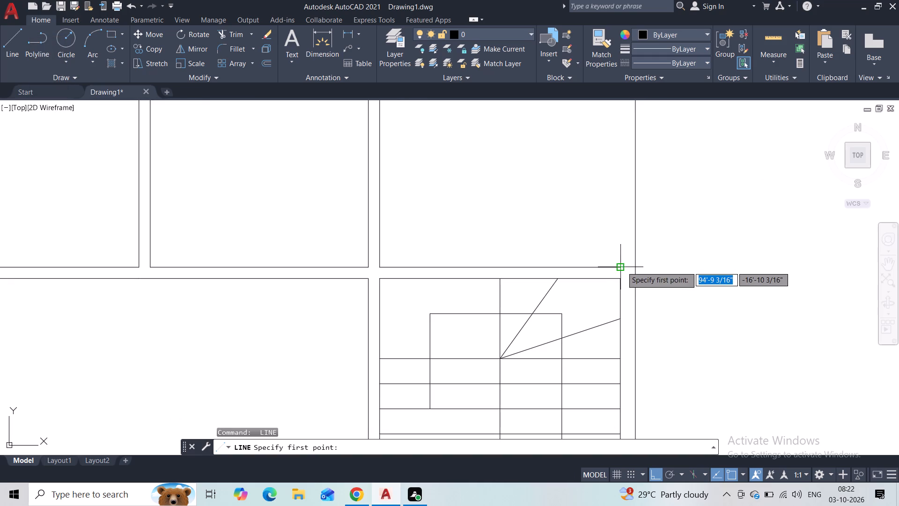
pyautogui.click(622, 267)
pyautogui.click(630, 267)
pyautogui.press('Escape')
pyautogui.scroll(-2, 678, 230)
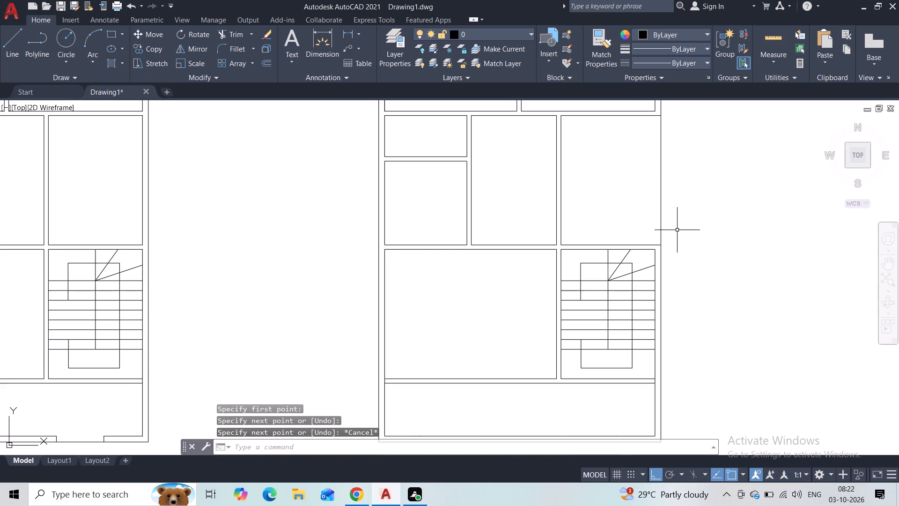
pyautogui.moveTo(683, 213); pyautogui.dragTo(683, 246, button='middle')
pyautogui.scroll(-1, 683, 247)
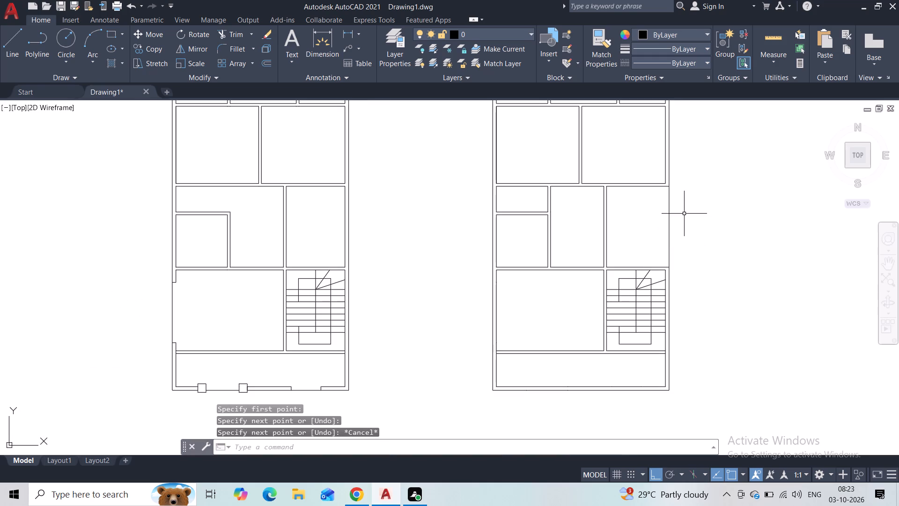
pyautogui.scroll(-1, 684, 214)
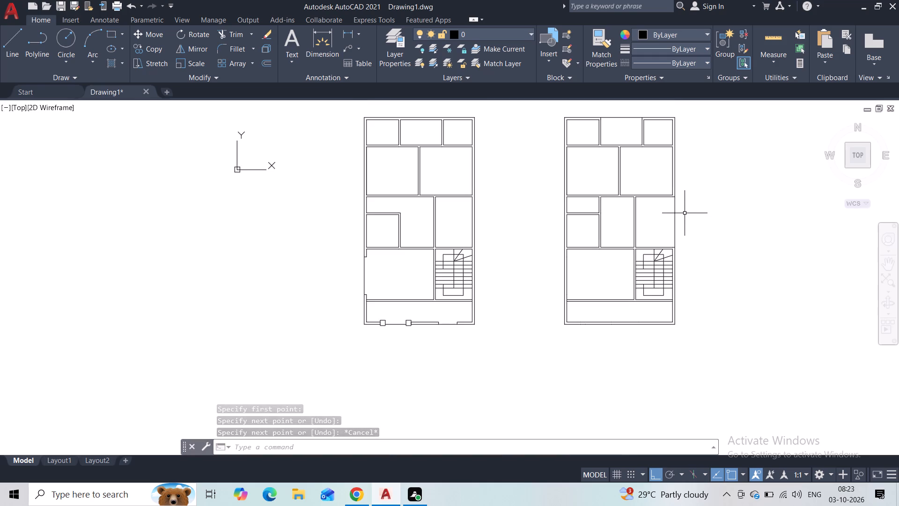
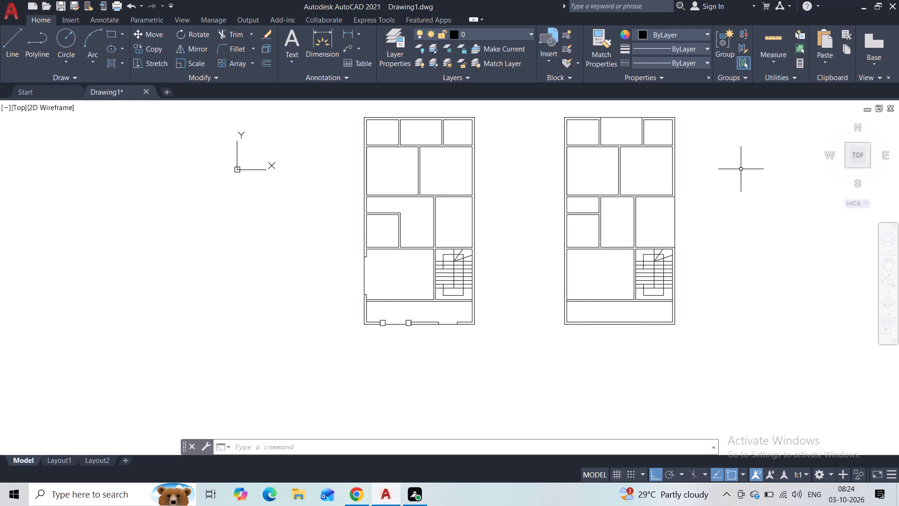
# Draw two short vertical lines across the wall beneath the duplicate plan's top right room, marking an opening near its outer corner.
pyautogui.moveTo(660, 132); pyautogui.dragTo(648, 178, button='middle')
pyautogui.scroll(2, 648, 178)
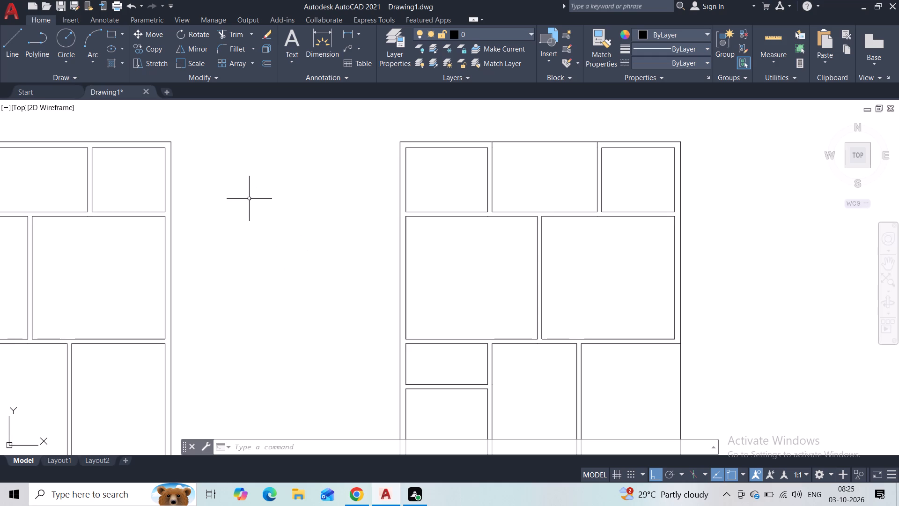
pyautogui.click(10, 54)
pyautogui.scroll(2, 658, 209)
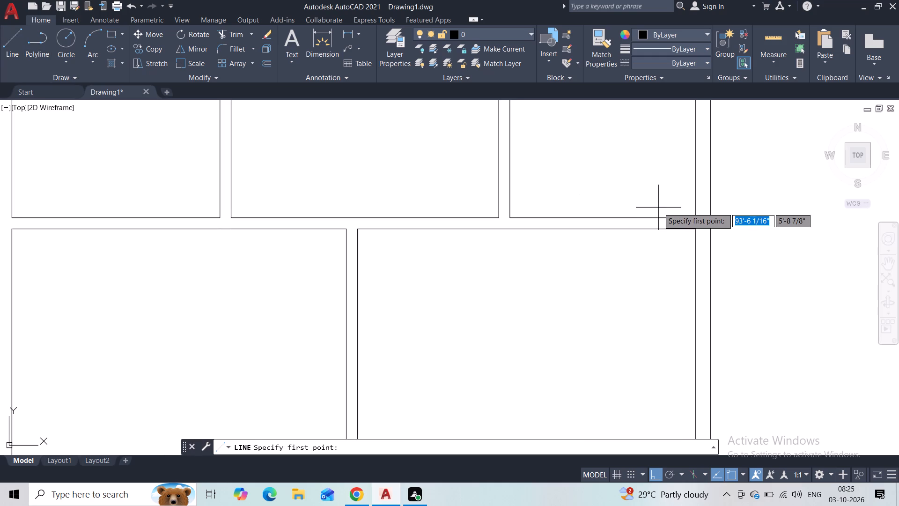
pyautogui.click(644, 217)
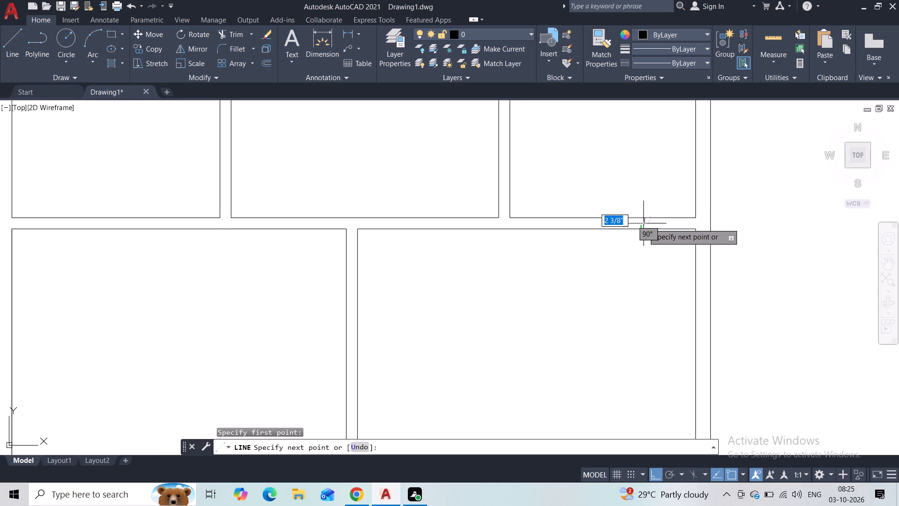
pyautogui.click(643, 223)
pyautogui.press('Escape')
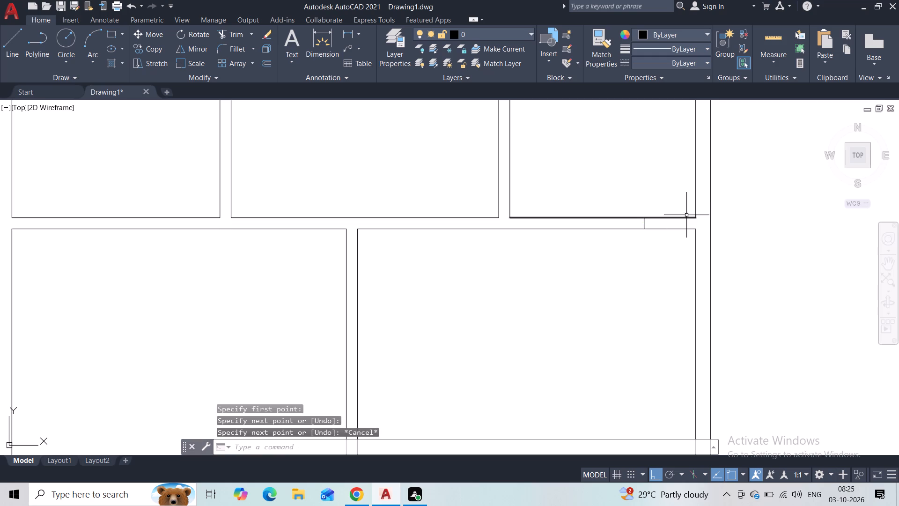
pyautogui.press('space')
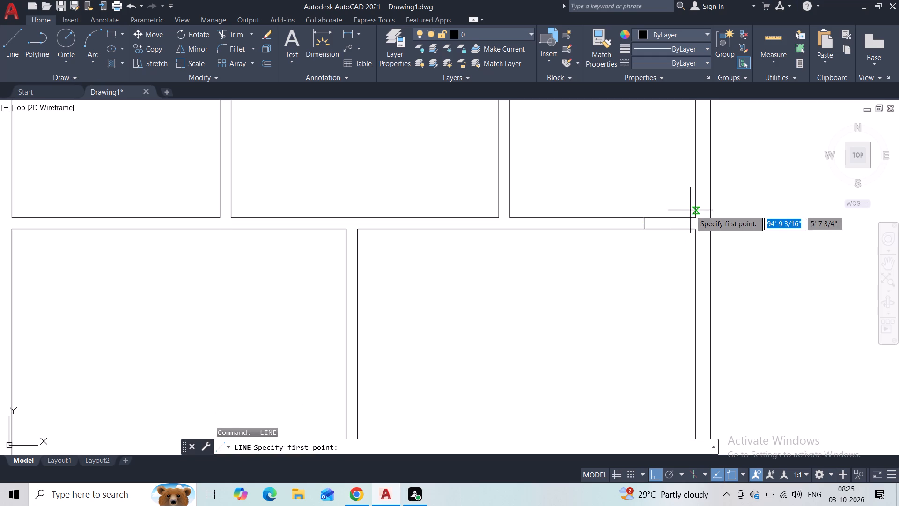
pyautogui.click(685, 219)
pyautogui.click(687, 231)
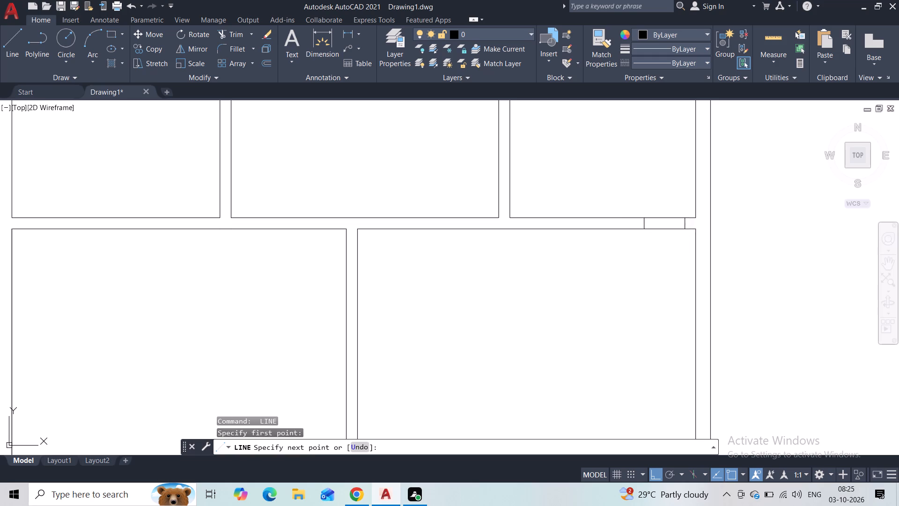
pyautogui.press('Escape')
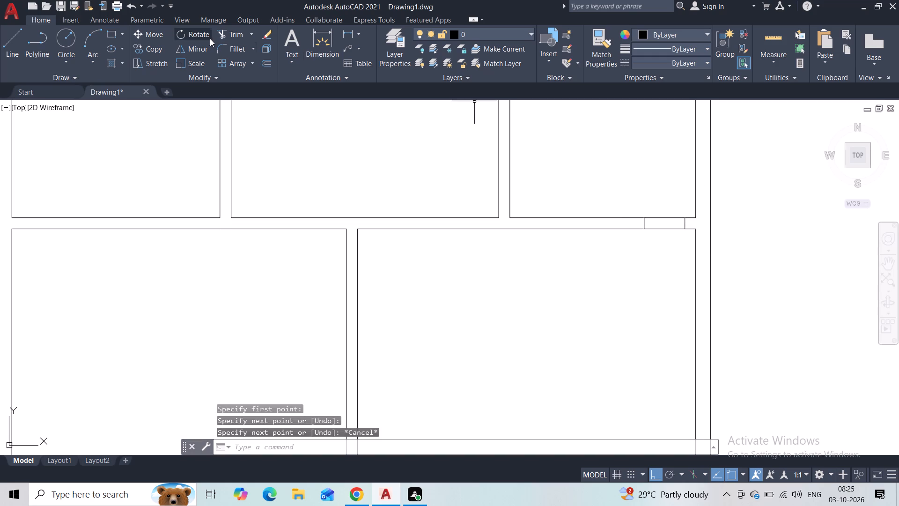
# Trim the upper wall line between the two short vertical lines beneath the top right room.
pyautogui.click(224, 37)
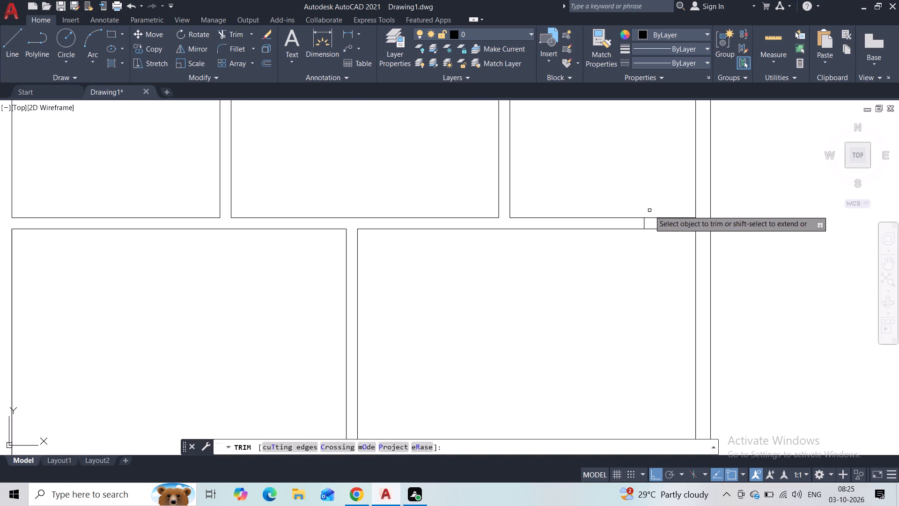
pyautogui.moveTo(653, 210); pyautogui.dragTo(653, 215)
pyautogui.press('Escape')
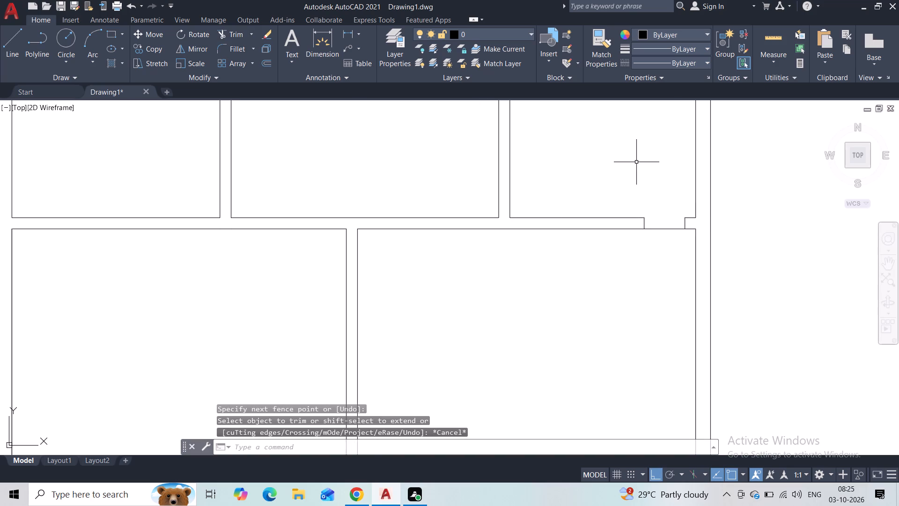
# Draw two short vertical lines across the wall beneath the top left room, near its outer corner.
pyautogui.scroll(-1, 636, 162)
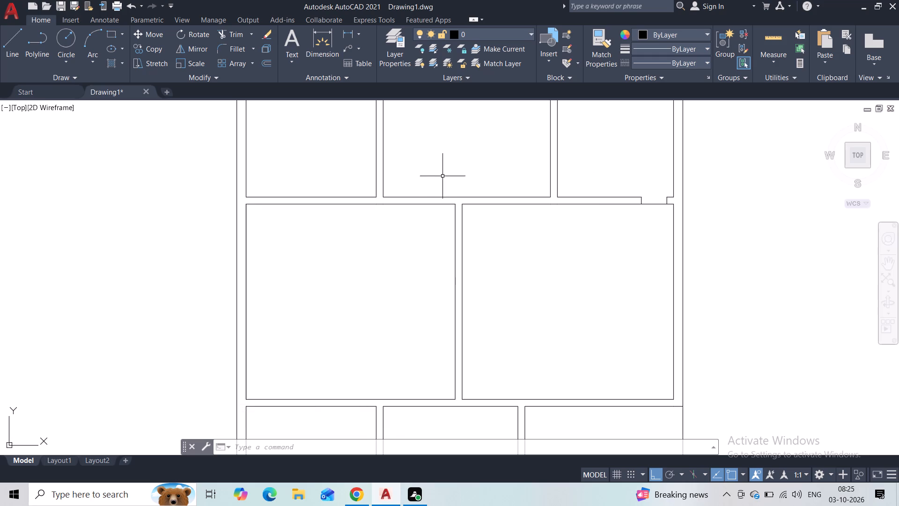
pyautogui.click(13, 55)
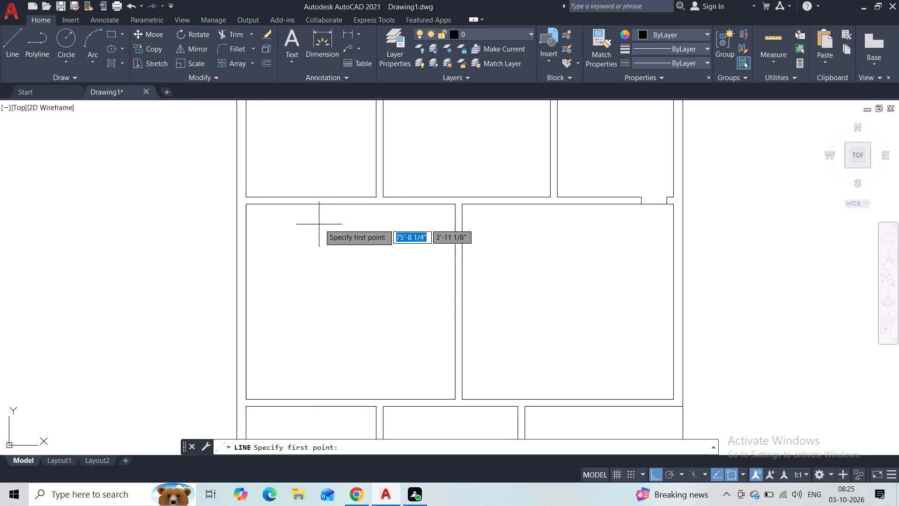
pyautogui.click(260, 199)
pyautogui.click(258, 203)
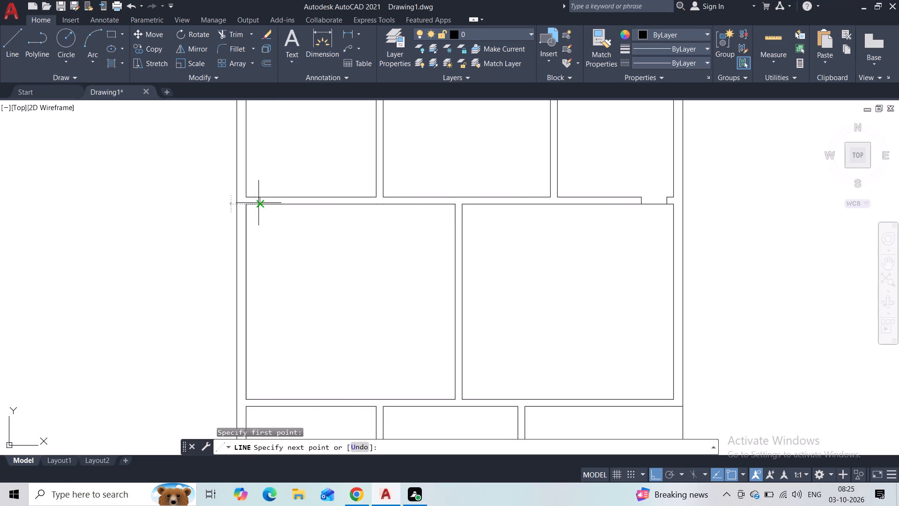
pyautogui.press('Escape')
pyautogui.press('space')
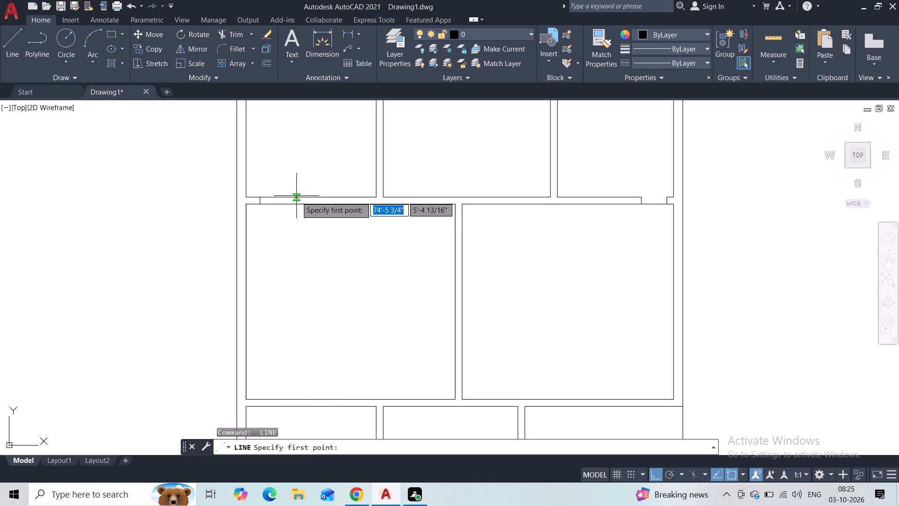
pyautogui.click(296, 197)
pyautogui.click(294, 201)
pyautogui.press('Escape')
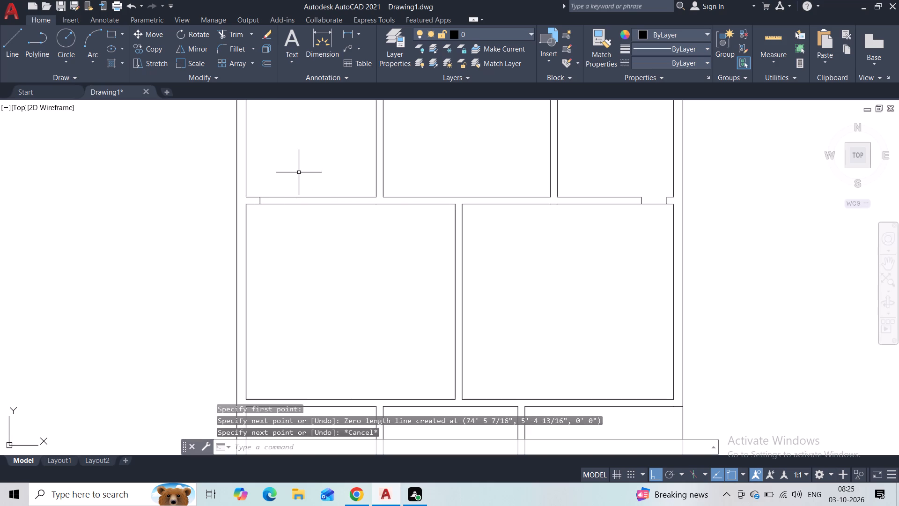
pyautogui.press('space')
pyautogui.click(294, 199)
pyautogui.click(294, 204)
pyautogui.press('Escape')
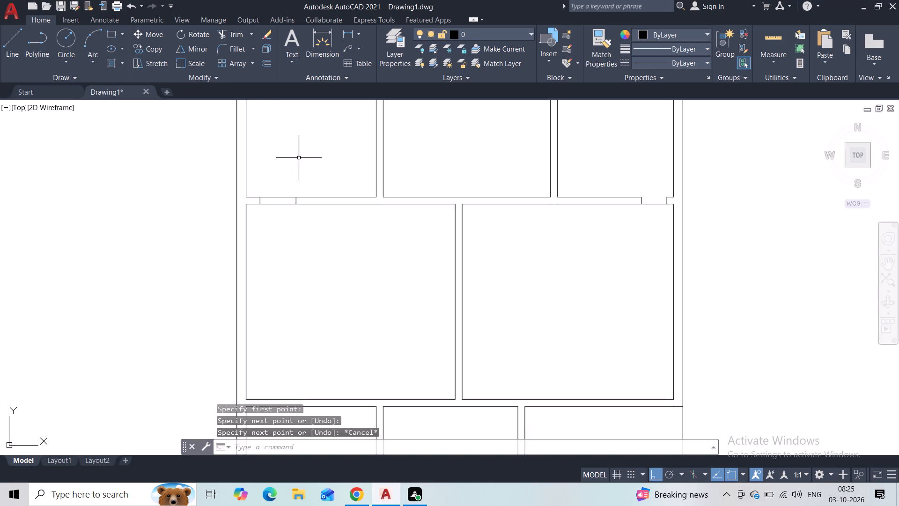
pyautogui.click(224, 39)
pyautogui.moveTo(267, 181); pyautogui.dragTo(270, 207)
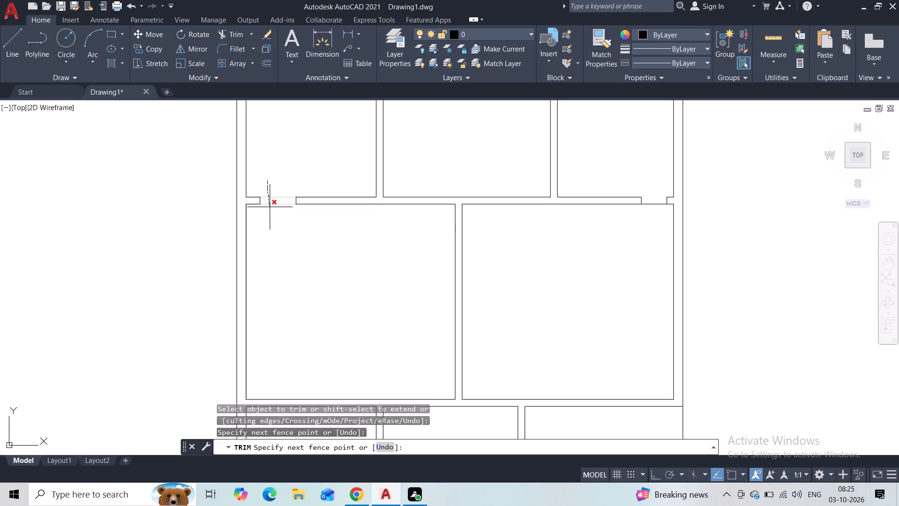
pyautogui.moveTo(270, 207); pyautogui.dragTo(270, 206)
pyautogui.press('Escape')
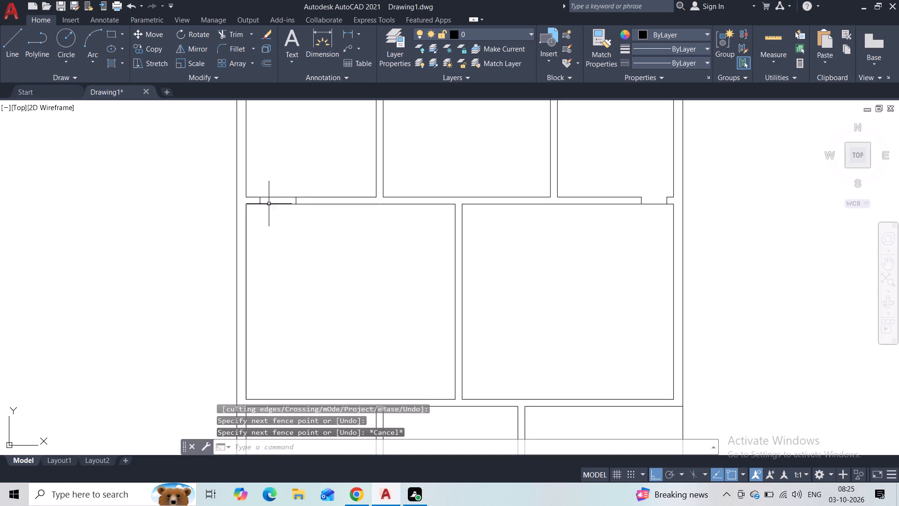
# Trim the upper wall line between the two short vertical lines beneath the top left room.
pyautogui.click(243, 36)
pyautogui.scroll(2, 275, 186)
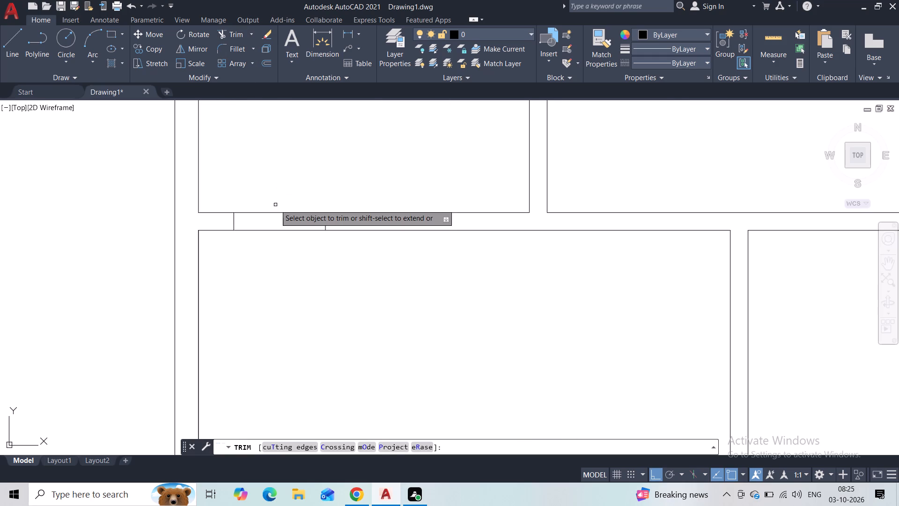
pyautogui.moveTo(275, 206); pyautogui.dragTo(270, 216)
pyautogui.press('Escape')
# Insert the Window - Imperial block from the Architectural tool palette inside the top left room, just above its new wall opening.
pyautogui.scroll(-3, 280, 171)
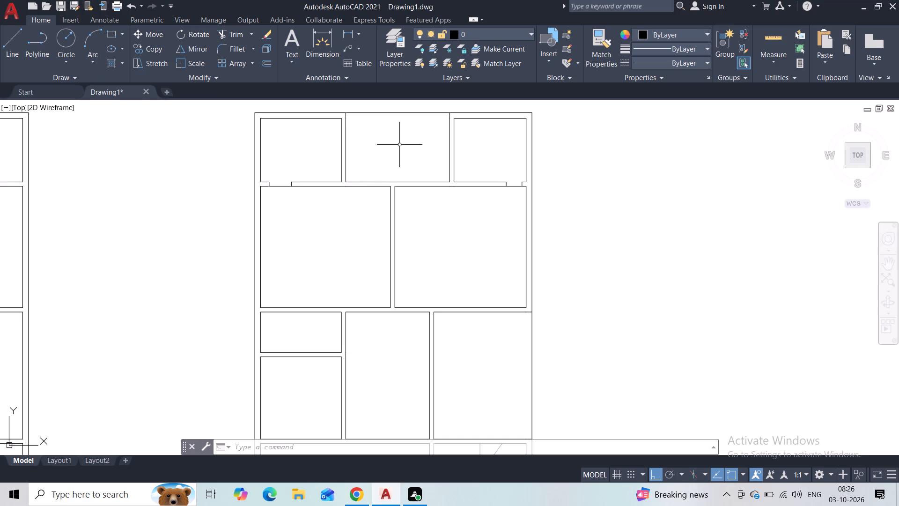
pyautogui.hotkey('ctrl', '2')
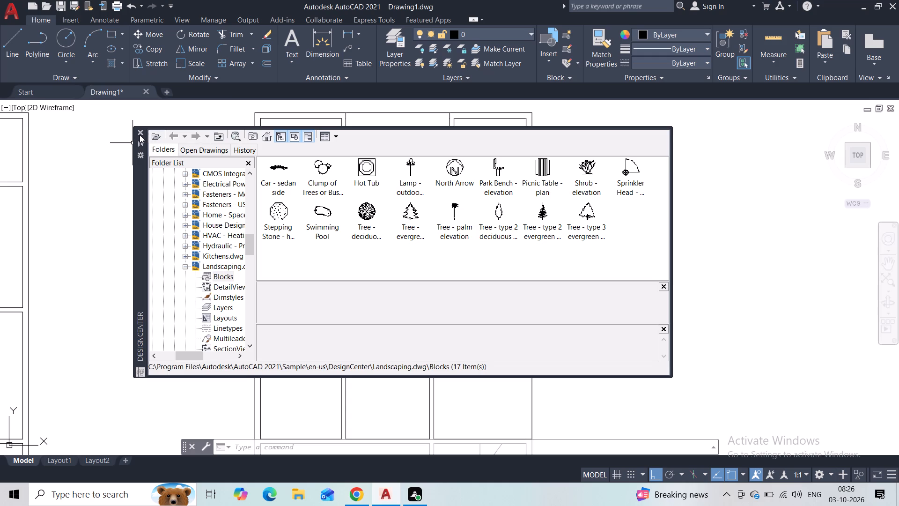
pyautogui.click(142, 134)
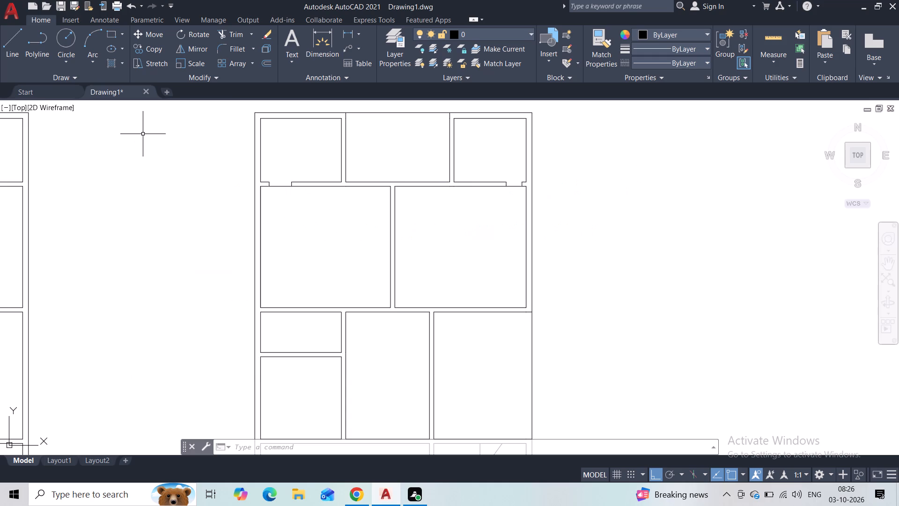
pyautogui.hotkey('ctrl', '3')
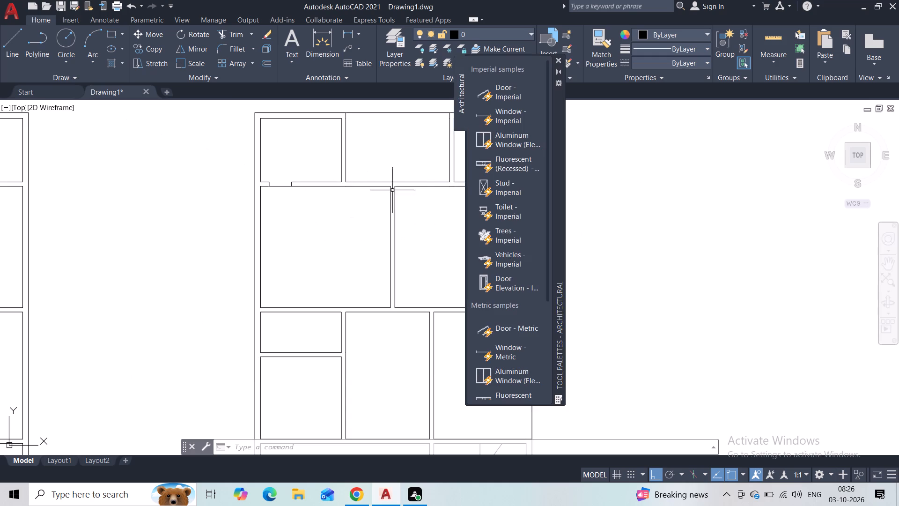
pyautogui.moveTo(507, 119); pyautogui.dragTo(648, 216)
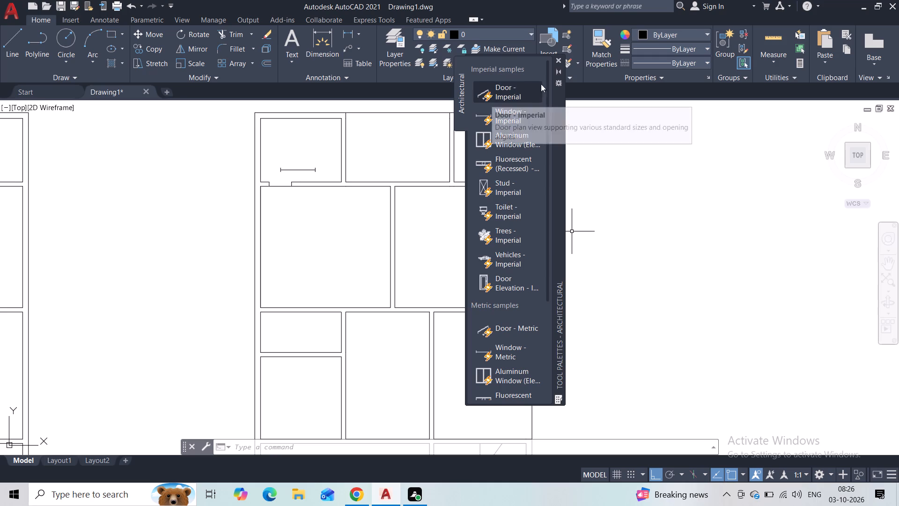
pyautogui.click(558, 61)
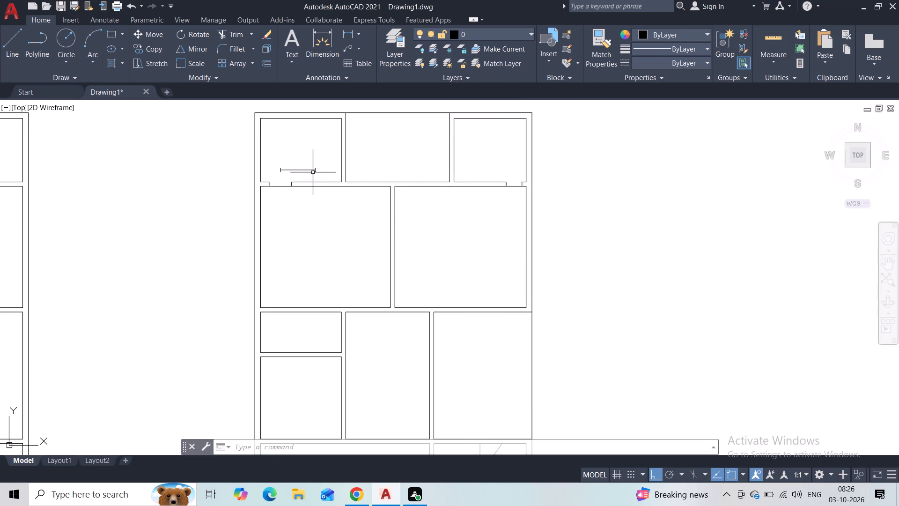
# Shorten the inserted window block to a width of 2'.
pyautogui.scroll(2, 360, 188)
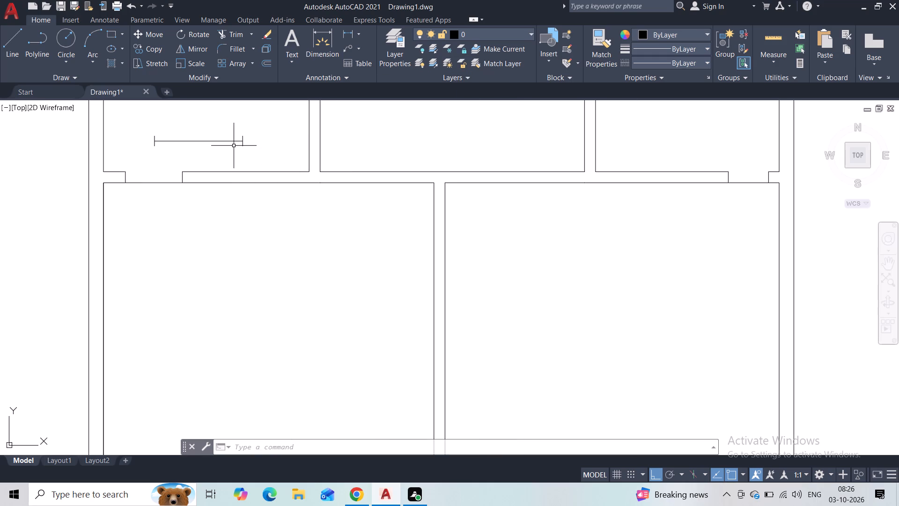
pyautogui.doubleClick(233, 143)
pyautogui.click(233, 140)
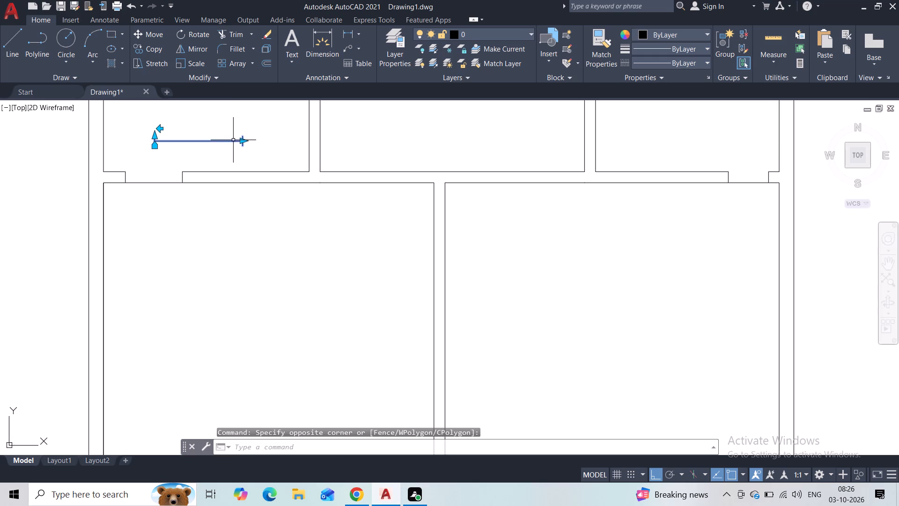
pyautogui.click(245, 142)
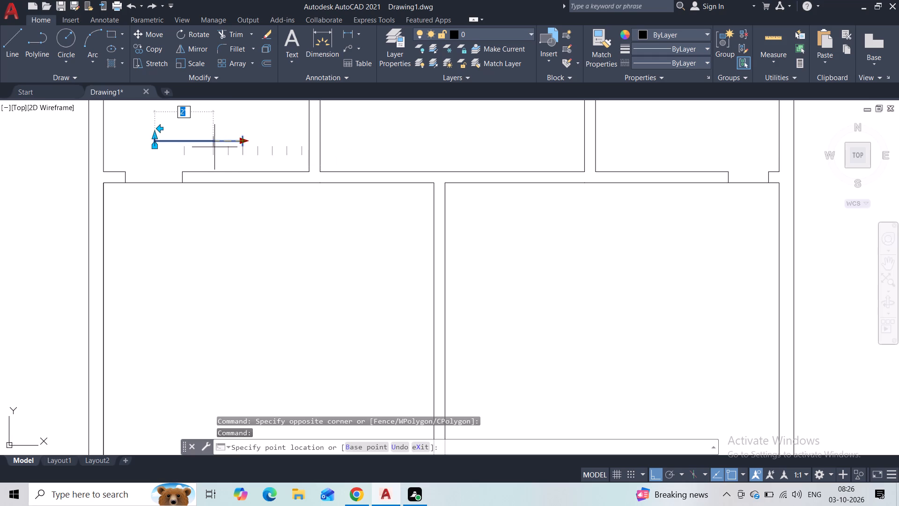
pyautogui.click(213, 147)
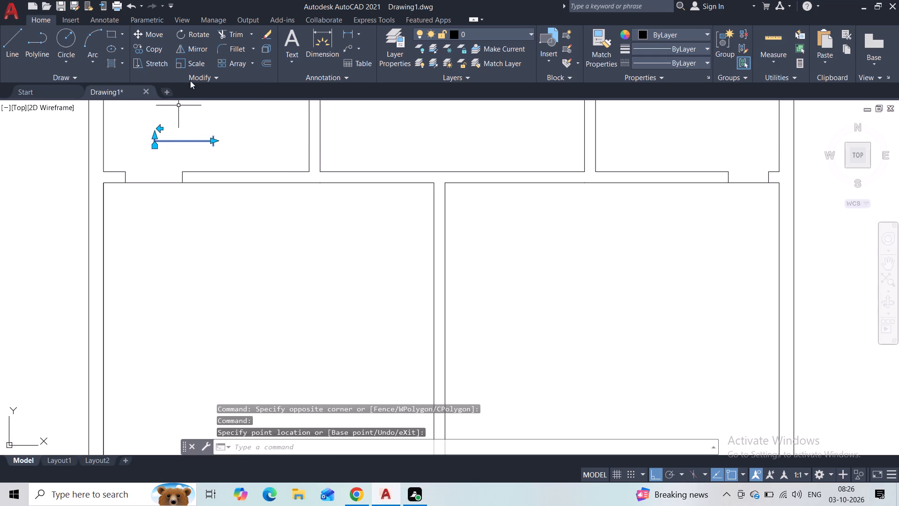
# Copy the 2' window block to two places along the wall beneath the top middle room, one toward each end.
pyautogui.click(149, 50)
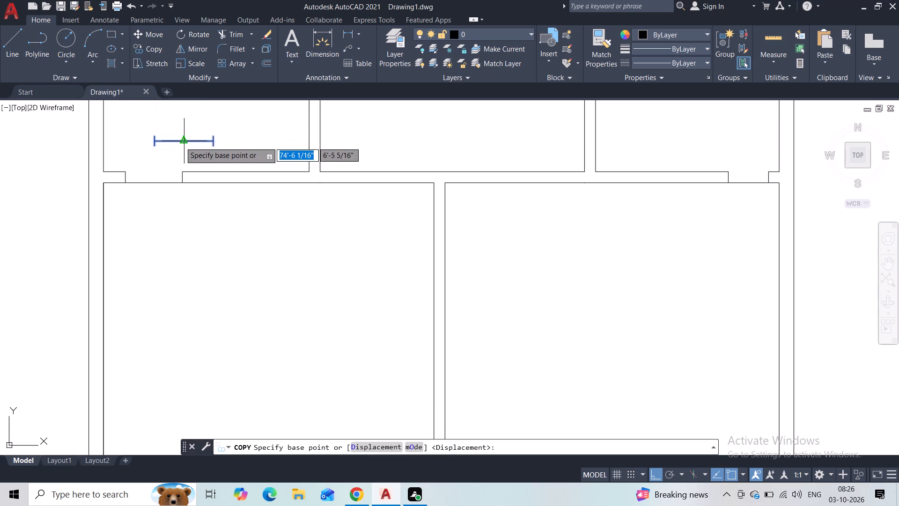
pyautogui.click(180, 143)
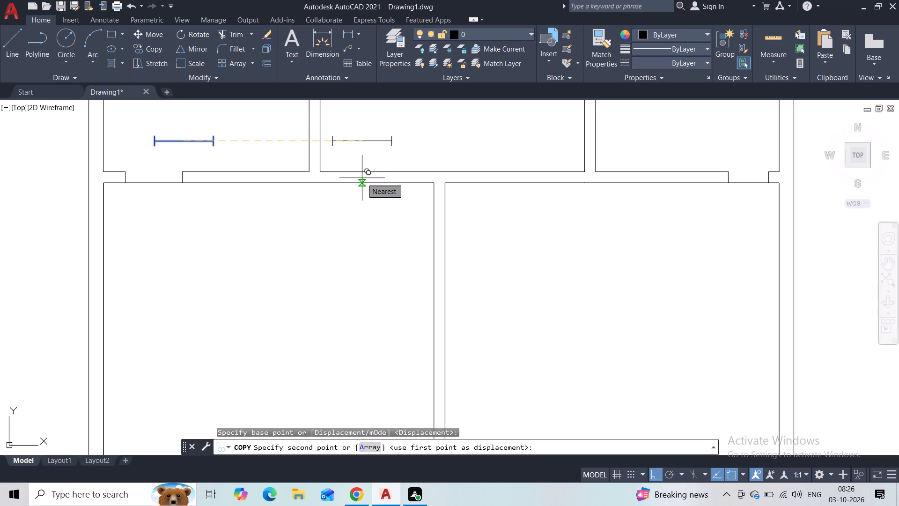
pyautogui.press('F8')
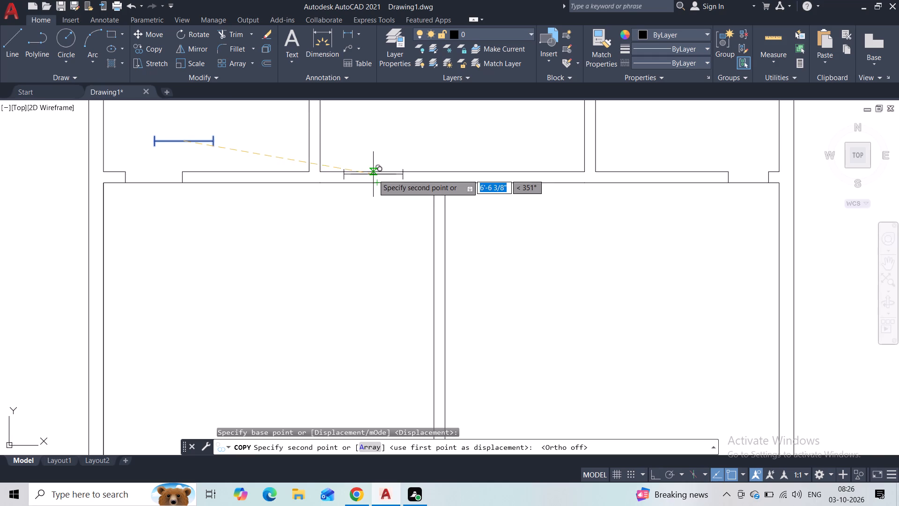
pyautogui.click(373, 177)
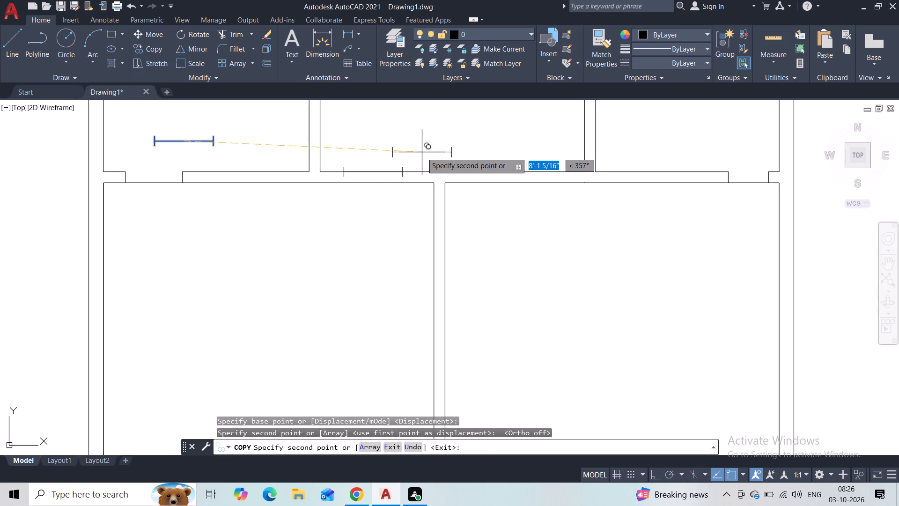
pyautogui.scroll(1, 517, 179)
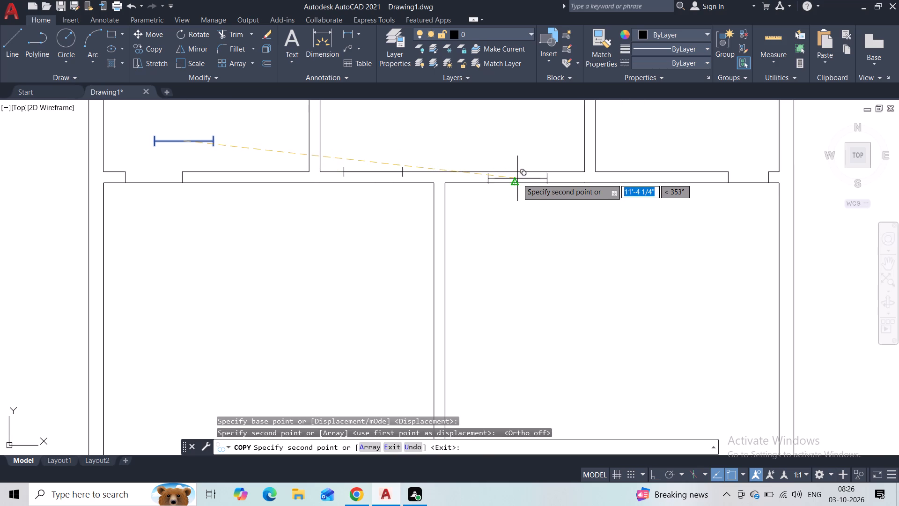
pyautogui.scroll(1, 517, 179)
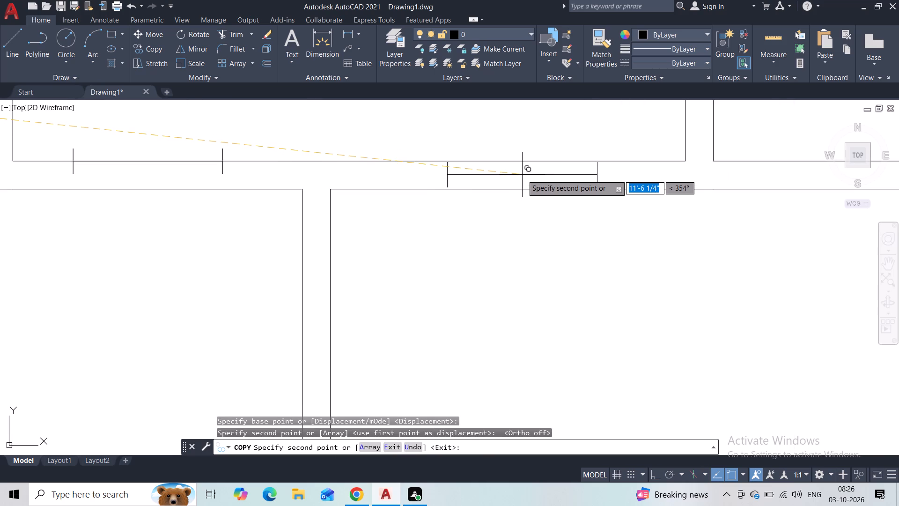
pyautogui.click(522, 175)
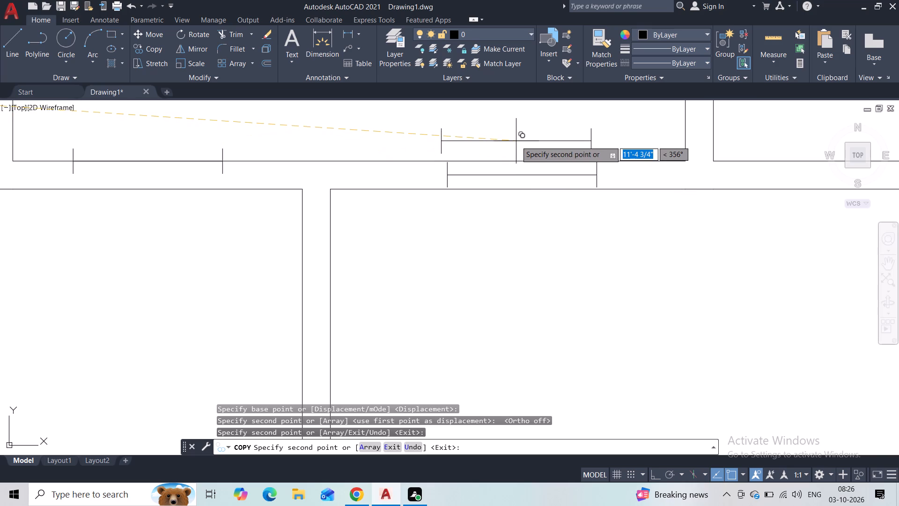
# Copy the same window onto the wall beneath the large upper right room, once on its lower line and once within its thickness.
pyautogui.scroll(-1, 627, 249)
pyautogui.moveTo(626, 260); pyautogui.dragTo(393, 195, button='middle')
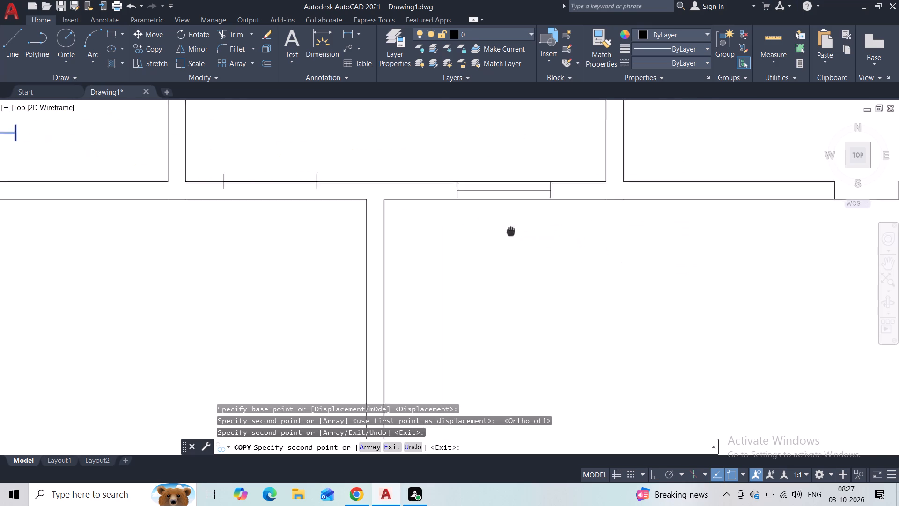
pyautogui.moveTo(393, 195); pyautogui.dragTo(389, 193, button='middle')
pyautogui.scroll(-4, 395, 201)
pyautogui.scroll(3, 428, 265)
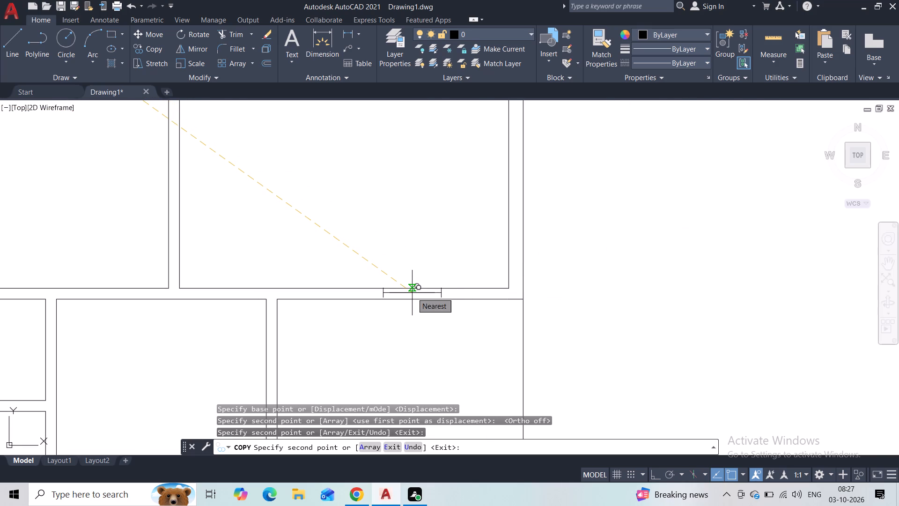
pyautogui.click(412, 294)
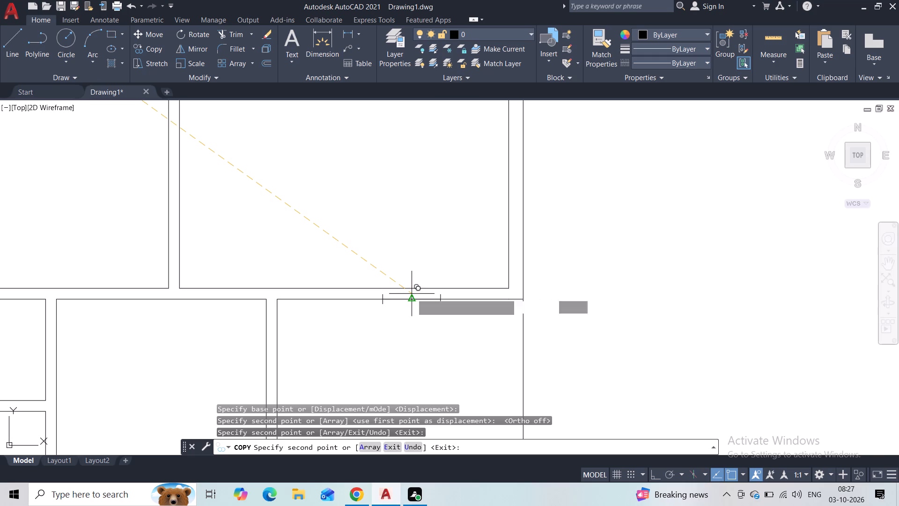
pyautogui.scroll(-1, 398, 244)
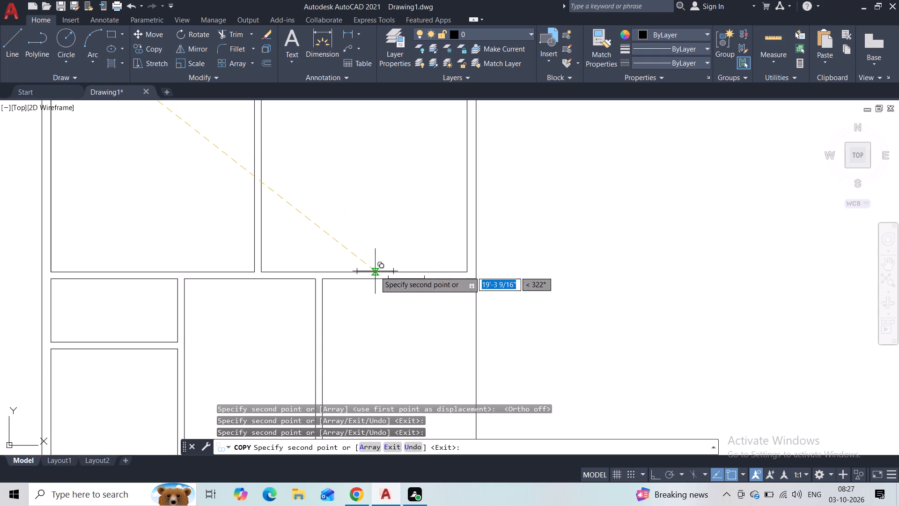
pyautogui.scroll(3, 403, 277)
pyautogui.click(393, 268)
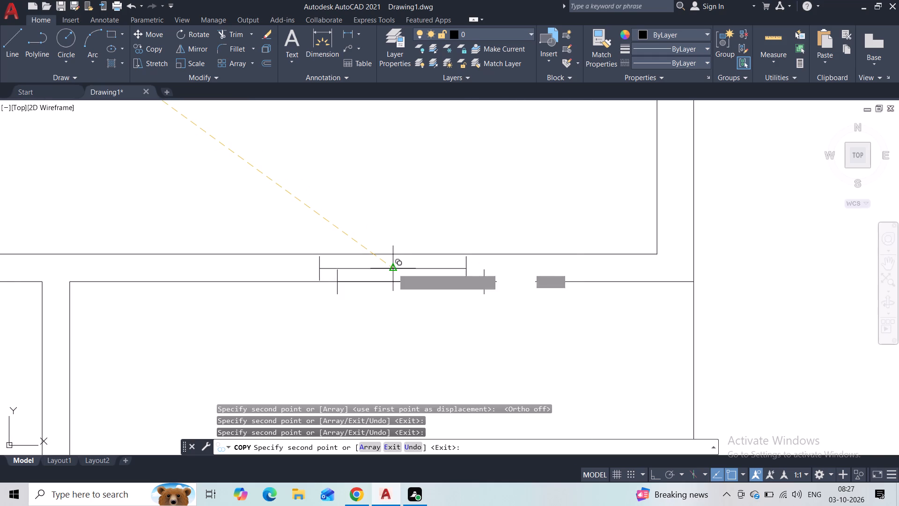
# Place another copy of the 2' window within the wall directly above the staircase and end the copying.
pyautogui.scroll(-3, 409, 214)
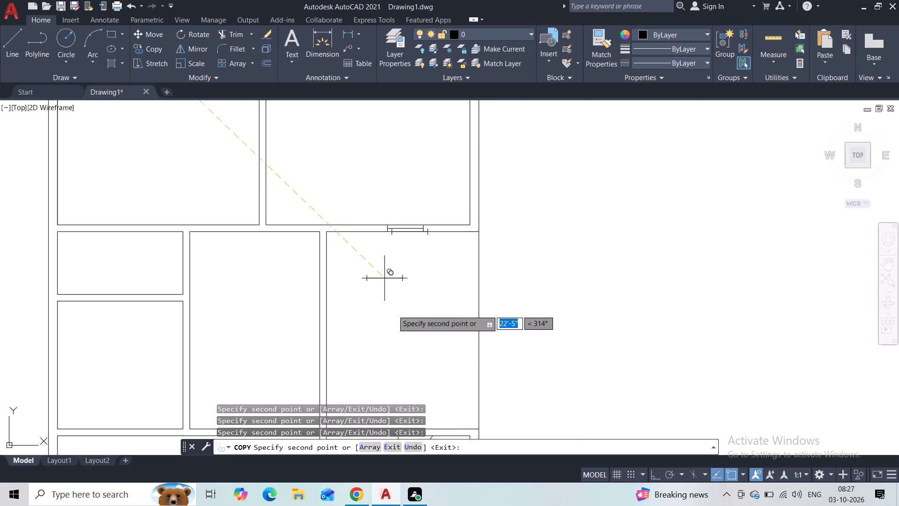
pyautogui.moveTo(403, 350); pyautogui.dragTo(404, 216, button='middle')
pyautogui.scroll(3, 401, 299)
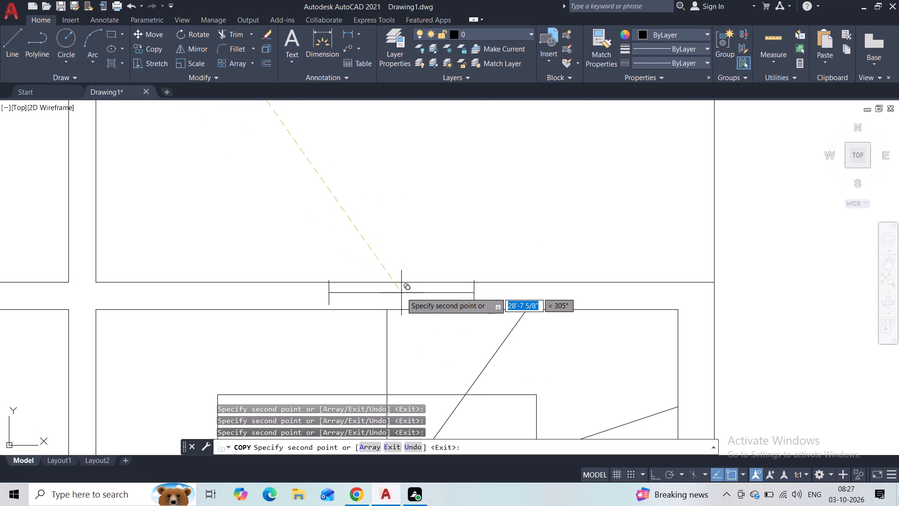
pyautogui.click(399, 295)
pyautogui.scroll(-2, 391, 224)
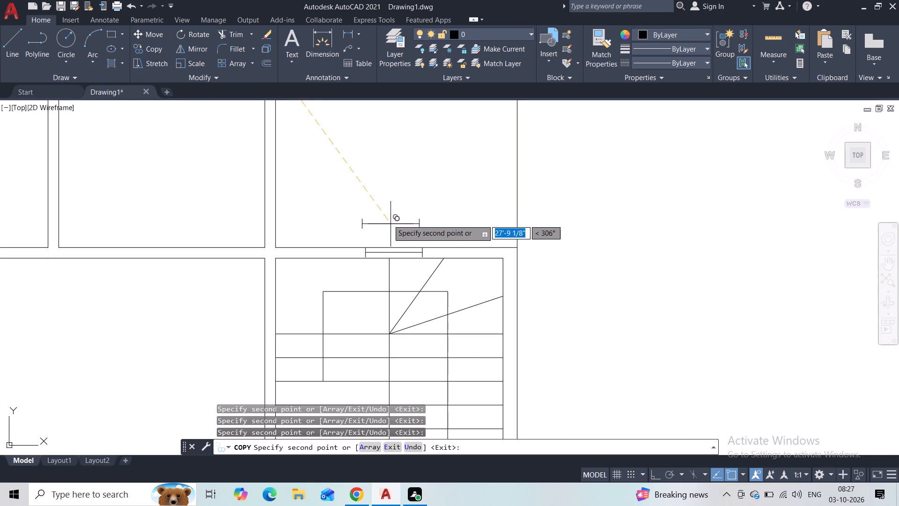
pyautogui.scroll(-2, 379, 205)
pyautogui.moveTo(379, 205); pyautogui.dragTo(458, 186, button='middle')
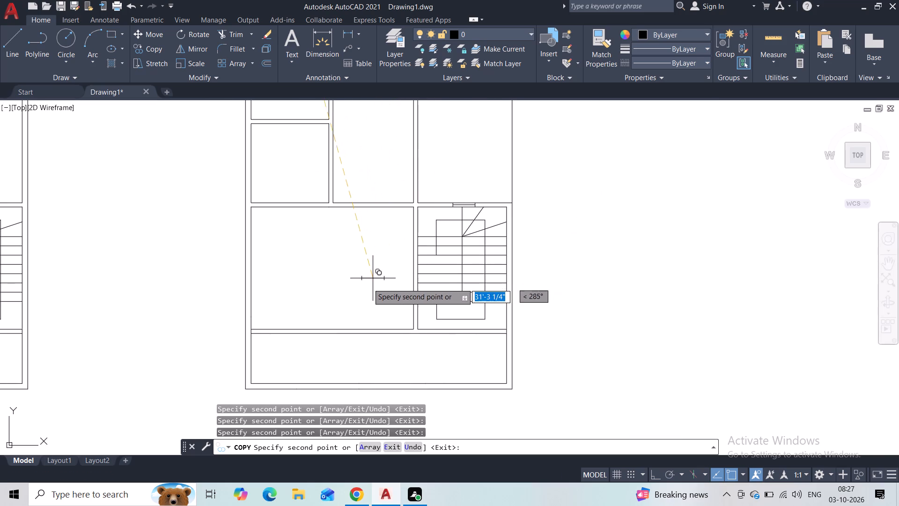
pyautogui.press('Escape')
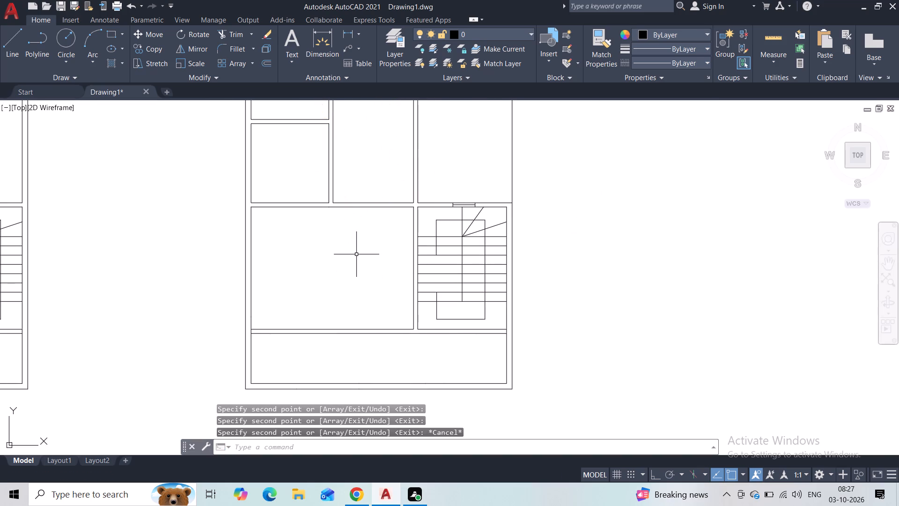
# Delete the misaligned window copy lying on the lower wall line beneath the large upper right room.
pyautogui.scroll(-1, 413, 173)
pyautogui.moveTo(436, 151); pyautogui.dragTo(435, 266, button='middle')
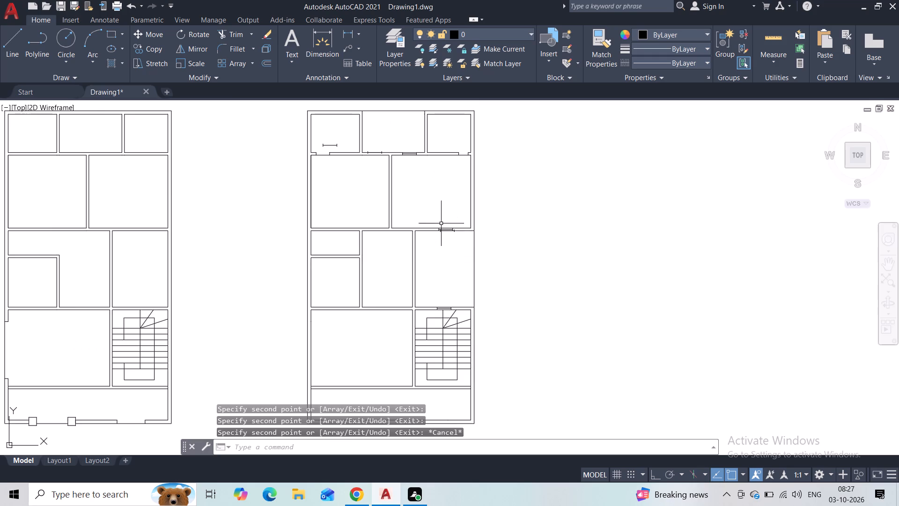
pyautogui.scroll(6, 442, 228)
pyautogui.click(612, 258)
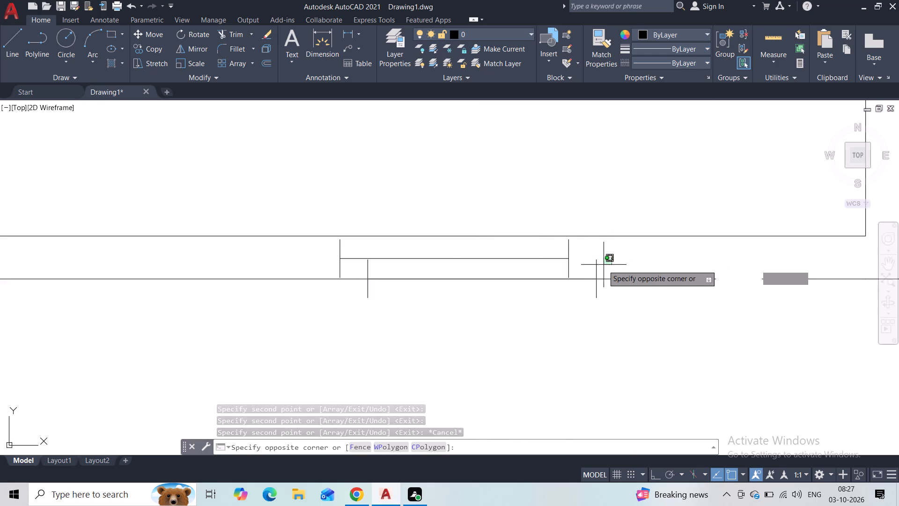
pyautogui.click(594, 268)
pyautogui.press('Delete')
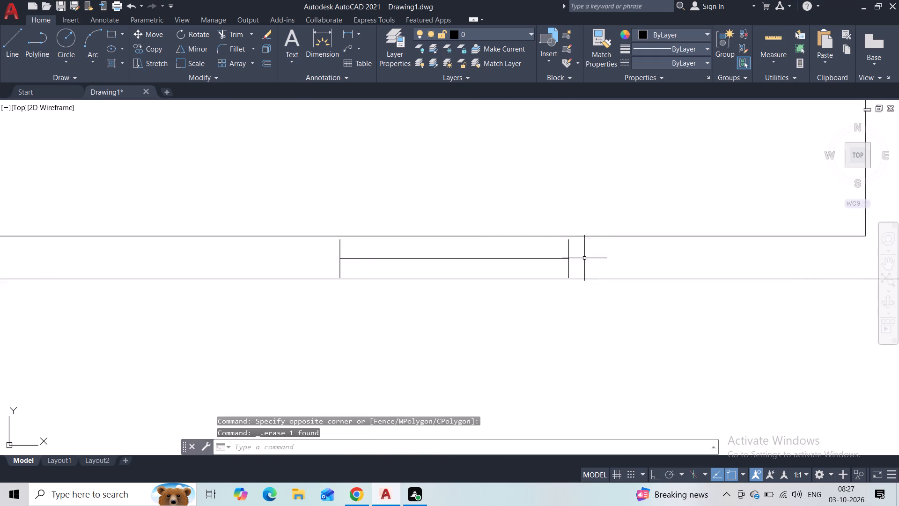
# Stretch the original window block inside the top left room to twice its width.
pyautogui.scroll(-3, 540, 189)
pyautogui.scroll(-3, 495, 178)
pyautogui.moveTo(426, 158); pyautogui.dragTo(486, 275, button='middle')
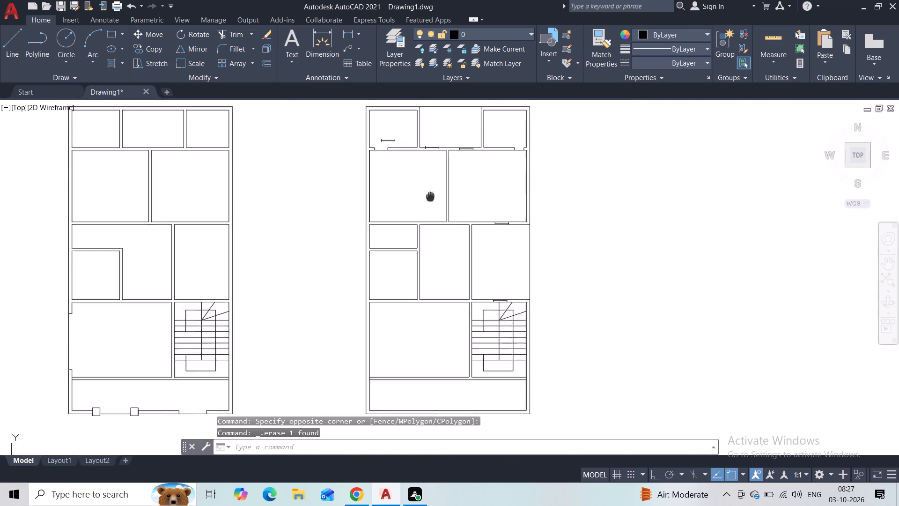
pyautogui.moveTo(486, 275); pyautogui.dragTo(494, 289, button='middle')
pyautogui.scroll(3, 465, 254)
pyautogui.click(441, 219)
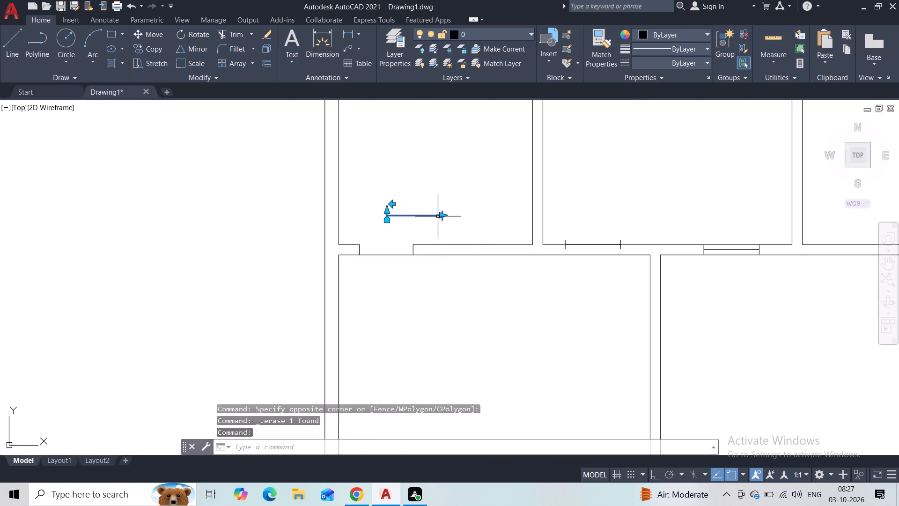
pyautogui.click(440, 216)
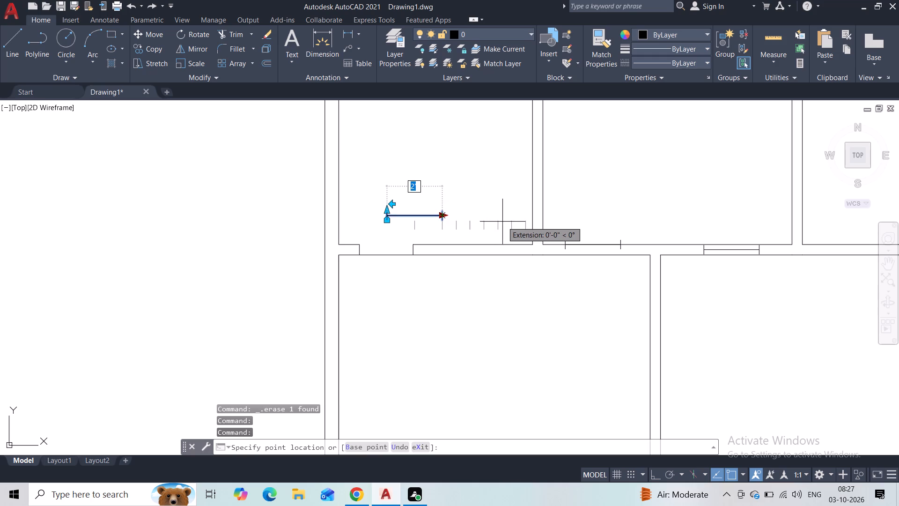
pyautogui.click(500, 223)
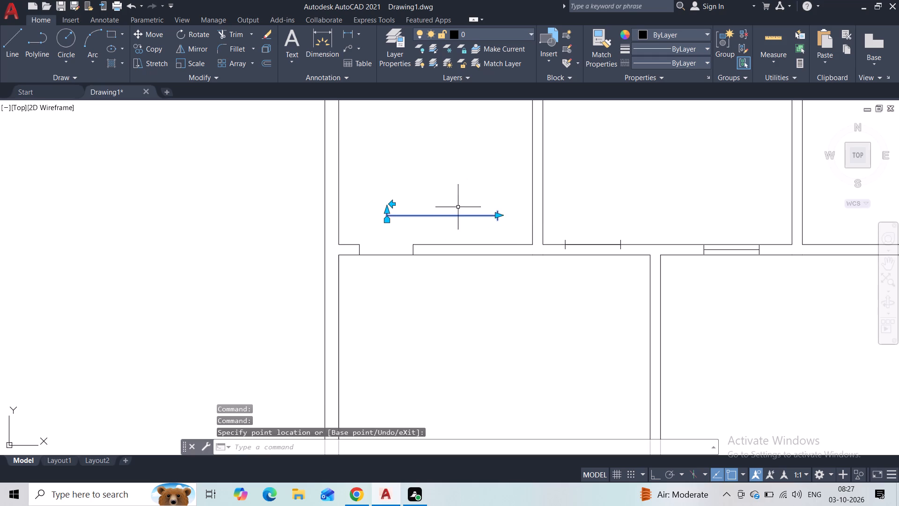
# Copy the widened window block from the top left room into the wall directly below the staircase.
pyautogui.click(164, 46)
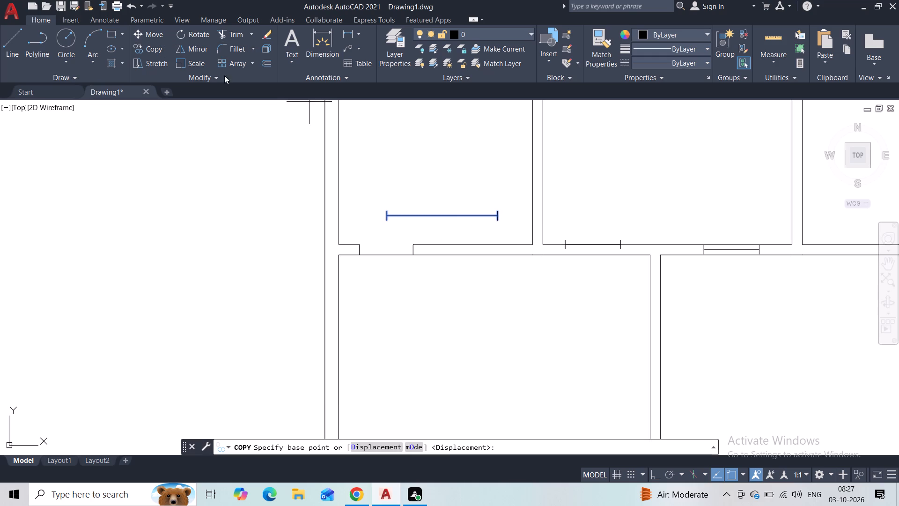
pyautogui.click(442, 219)
pyautogui.scroll(-2, 500, 304)
pyautogui.moveTo(497, 325); pyautogui.dragTo(482, 285, button='middle')
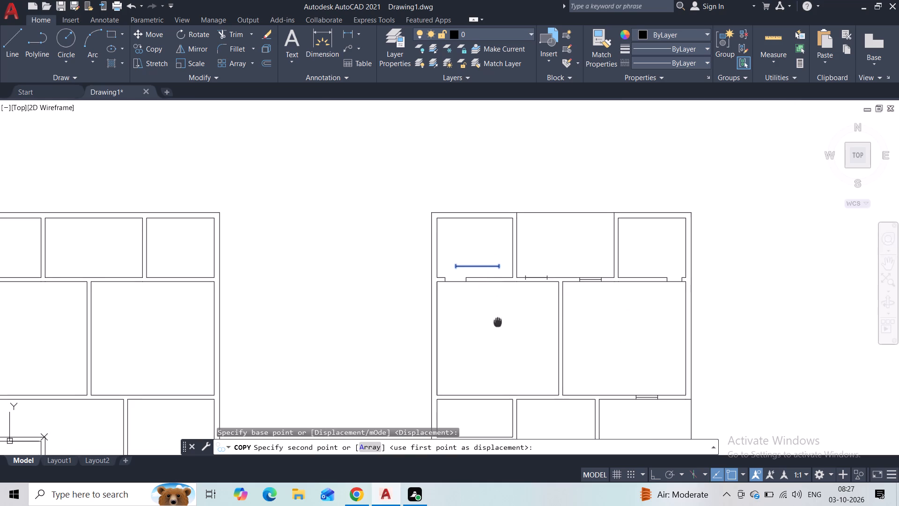
pyautogui.moveTo(482, 285); pyautogui.dragTo(432, 164, button='middle')
pyautogui.moveTo(571, 303); pyautogui.dragTo(471, 136, button='middle')
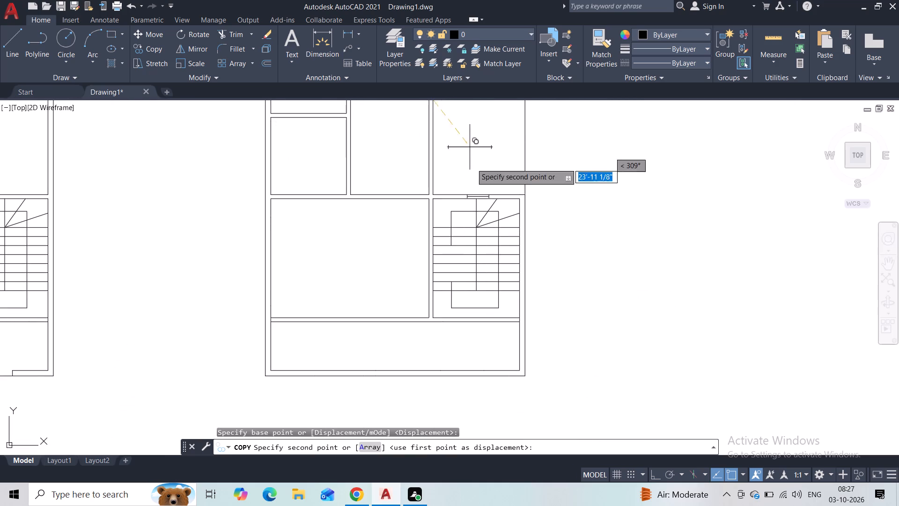
pyautogui.scroll(2, 487, 329)
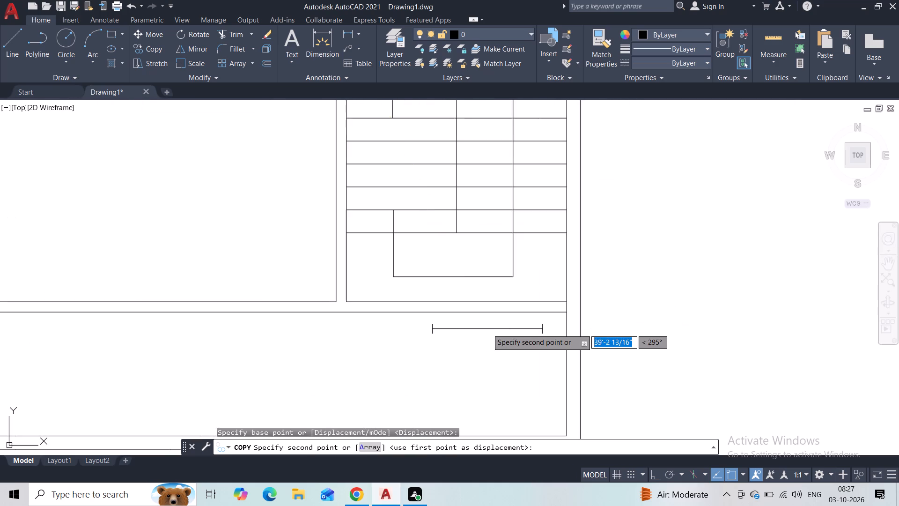
pyautogui.scroll(2, 482, 323)
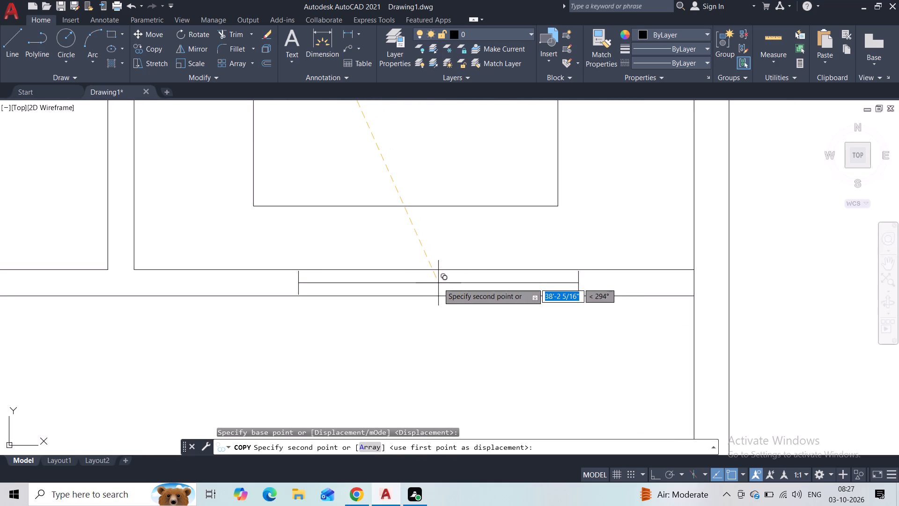
pyautogui.click(438, 283)
# Copy the widened window onto the wall beneath the large room beside the staircase, once on its lower line and once within its thickness.
pyautogui.scroll(-1, 368, 336)
pyautogui.moveTo(373, 336); pyautogui.dragTo(591, 272, button='middle')
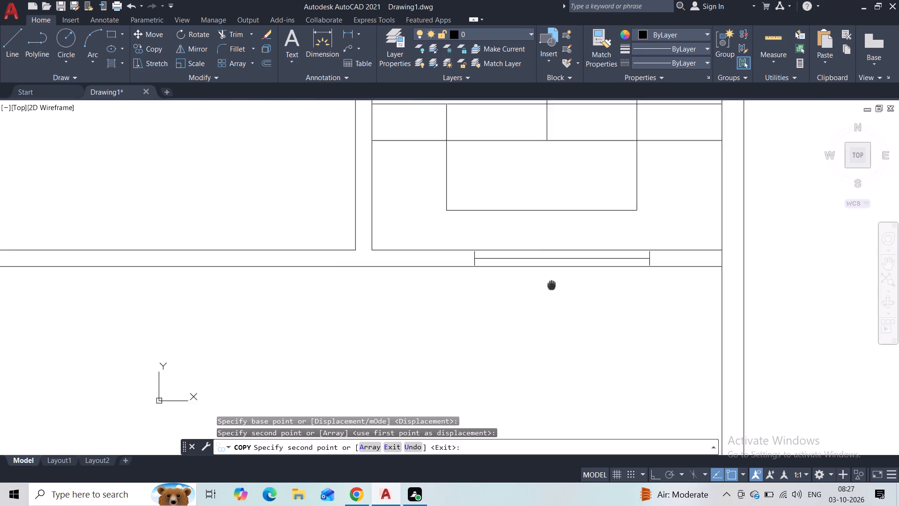
pyautogui.moveTo(591, 272); pyautogui.dragTo(596, 271, button='middle')
pyautogui.scroll(-2, 522, 297)
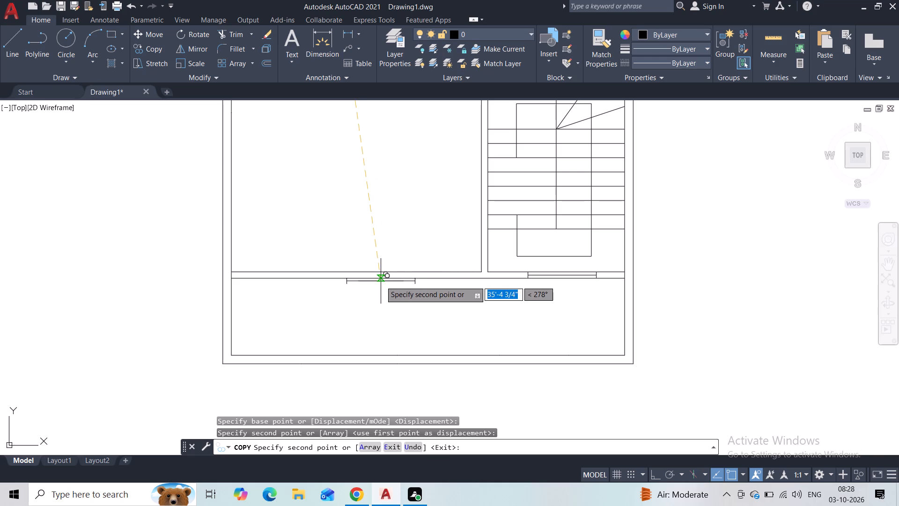
pyautogui.scroll(1, 380, 280)
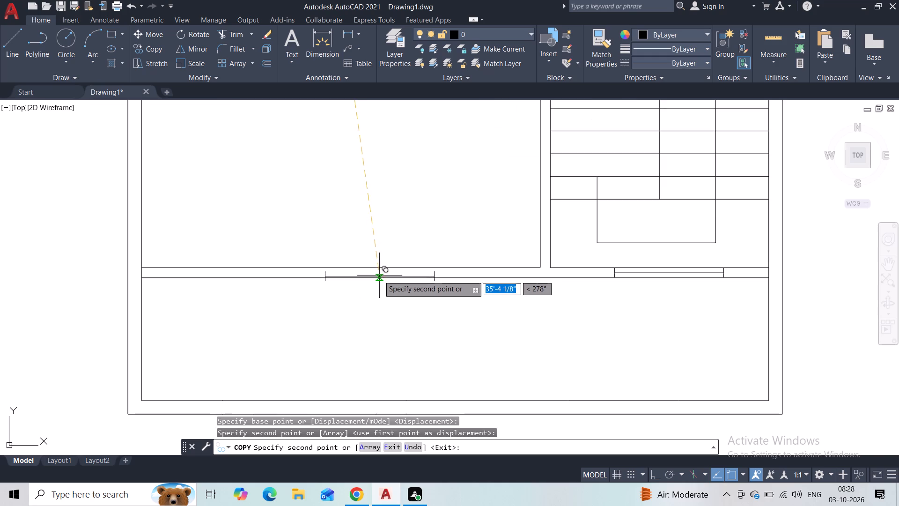
pyautogui.click(379, 273)
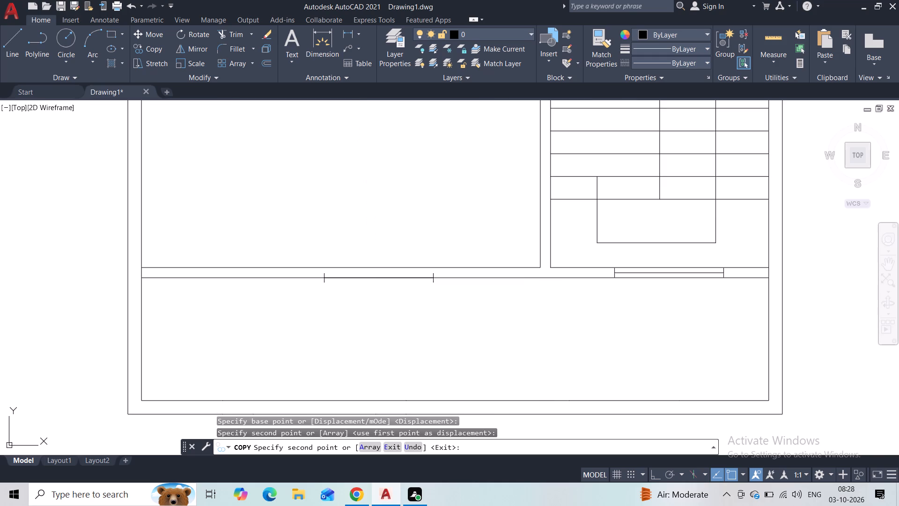
pyautogui.scroll(3, 388, 258)
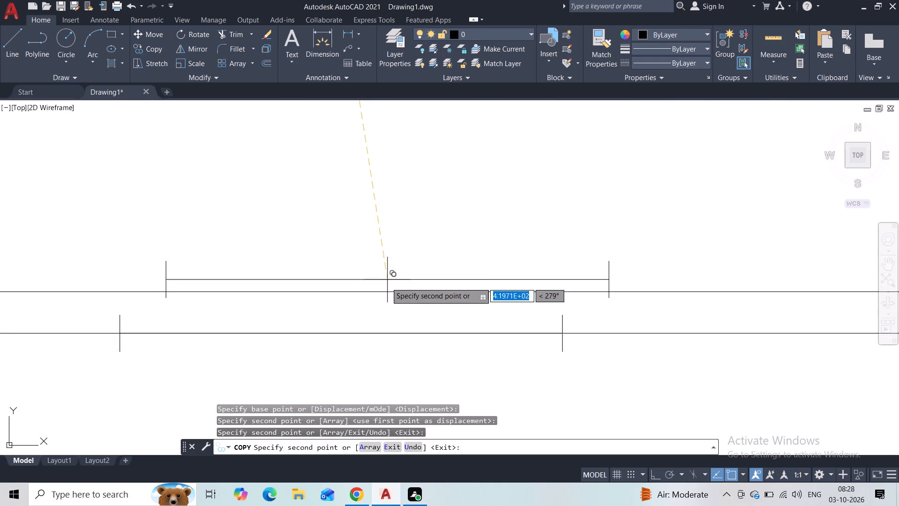
pyautogui.click(362, 313)
pyautogui.press('Escape')
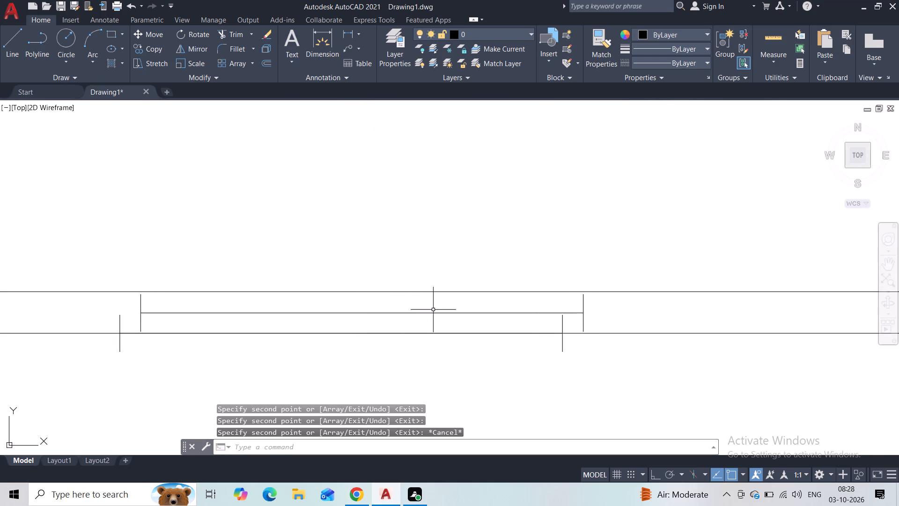
# Delete the extra window copy lying on the lower wall line beneath the large room beside the staircase.
pyautogui.click(562, 327)
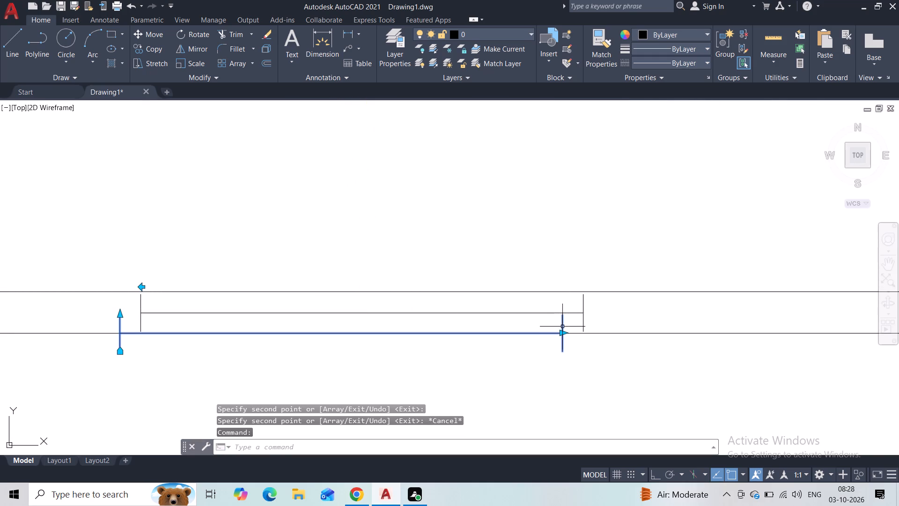
pyautogui.press('Delete')
# Draw a 4'6" wide by 5' high enclosure in the lower left corner of the large room beside the staircase.
pyautogui.scroll(-2, 511, 253)
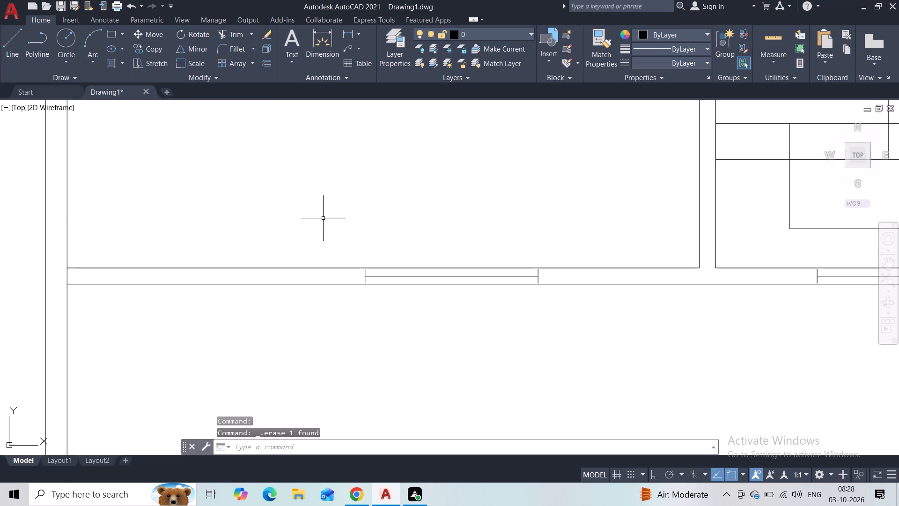
pyautogui.scroll(-1, 315, 217)
pyautogui.moveTo(289, 198); pyautogui.dragTo(354, 286, button='middle')
pyautogui.scroll(-1, 354, 286)
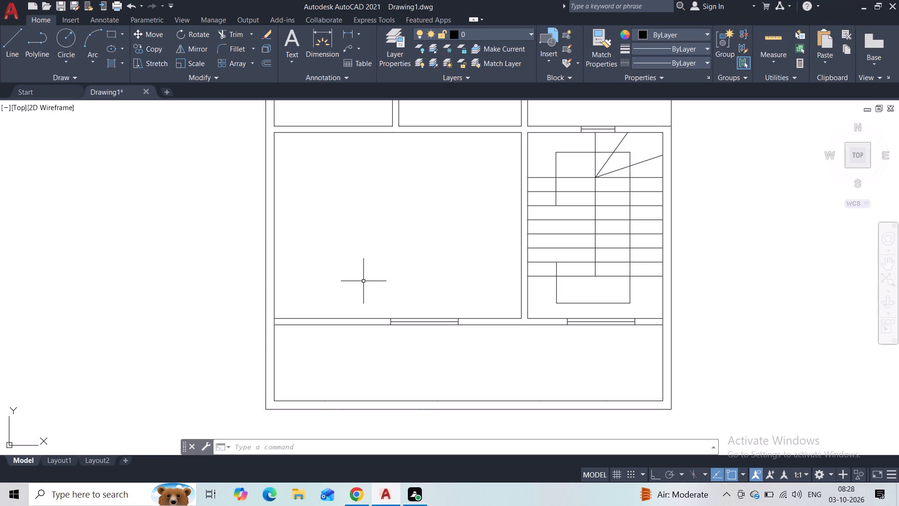
pyautogui.click(12, 45)
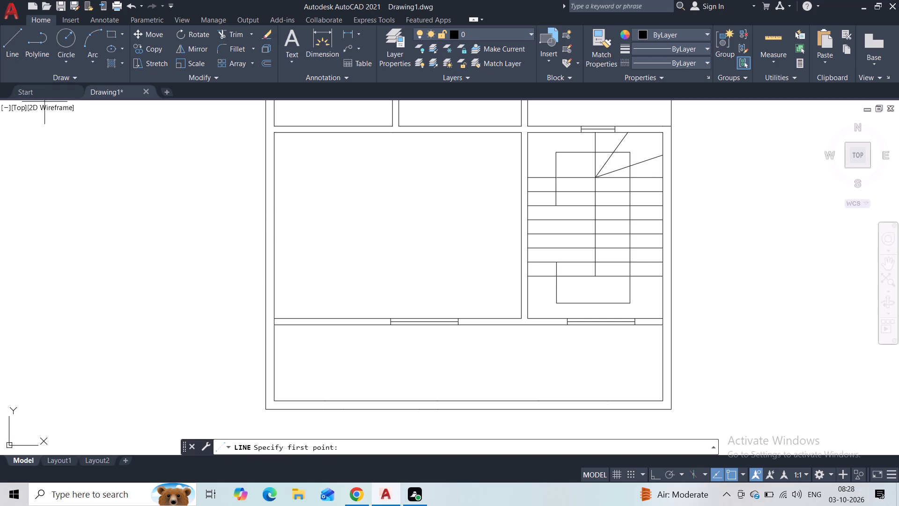
pyautogui.click(275, 317)
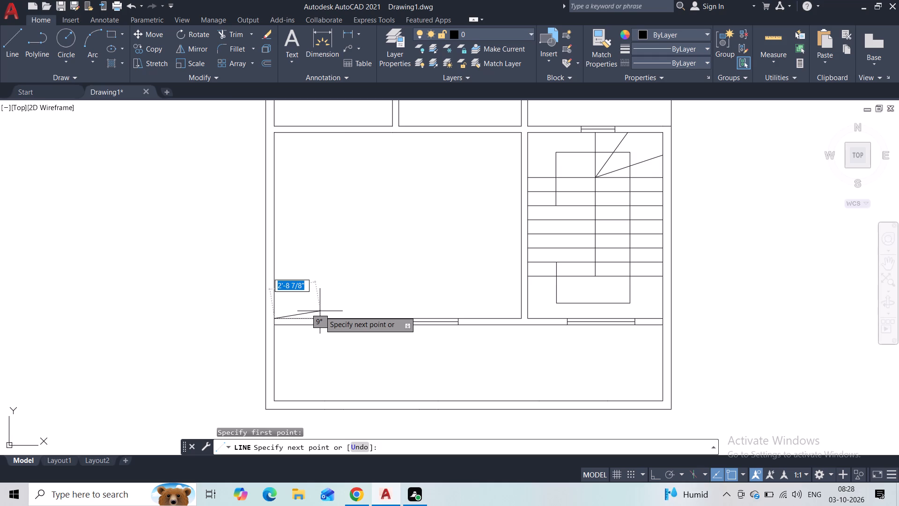
pyautogui.press('F8')
pyautogui.write('4\'6"')
pyautogui.press('Return')
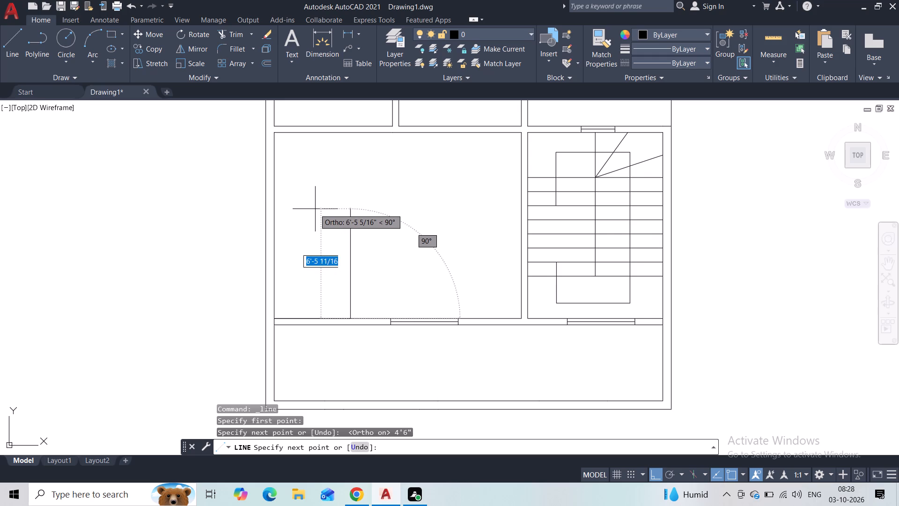
pyautogui.write("5'")
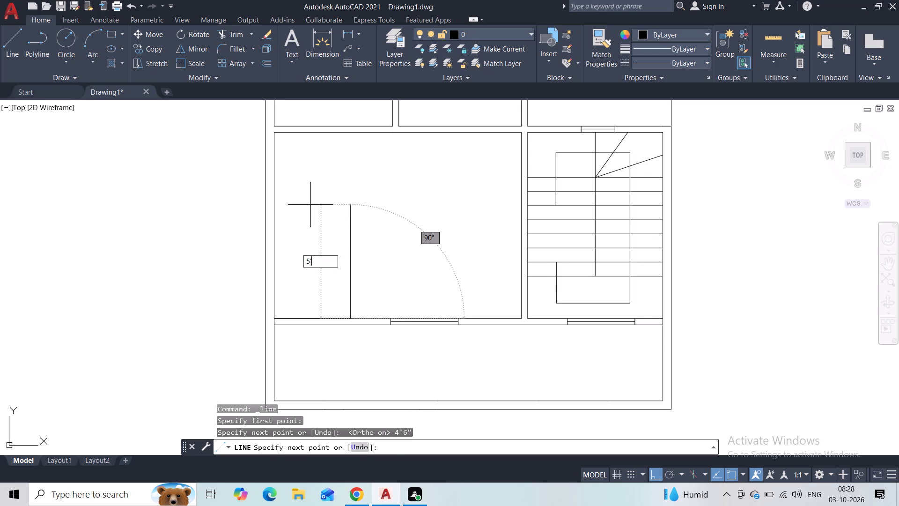
pyautogui.press('Return')
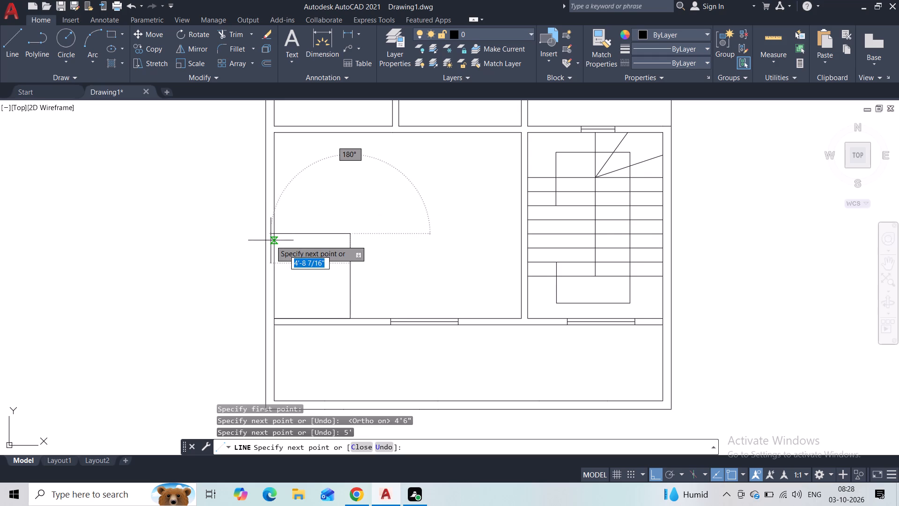
pyautogui.click(274, 233)
pyautogui.press('Escape')
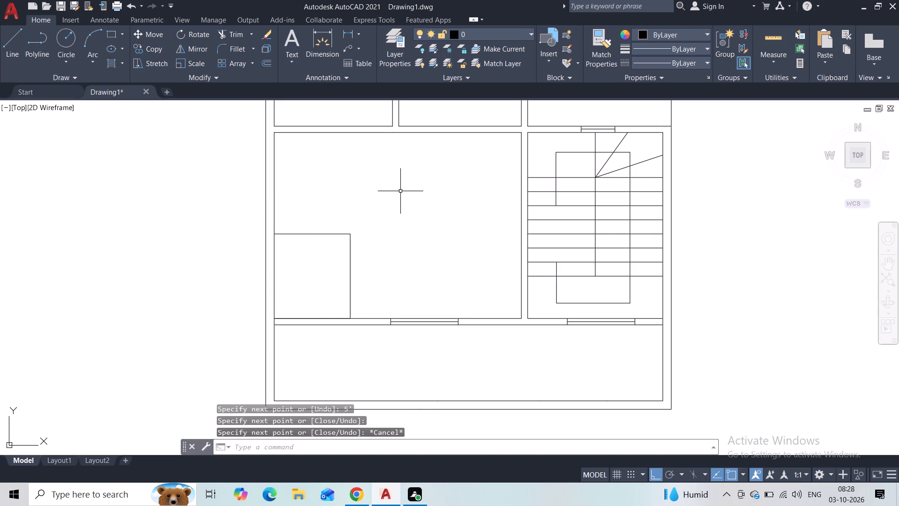
# Draw a vertical line from the enclosure's upper right corner up to the large room's upper wall.
pyautogui.press('space')
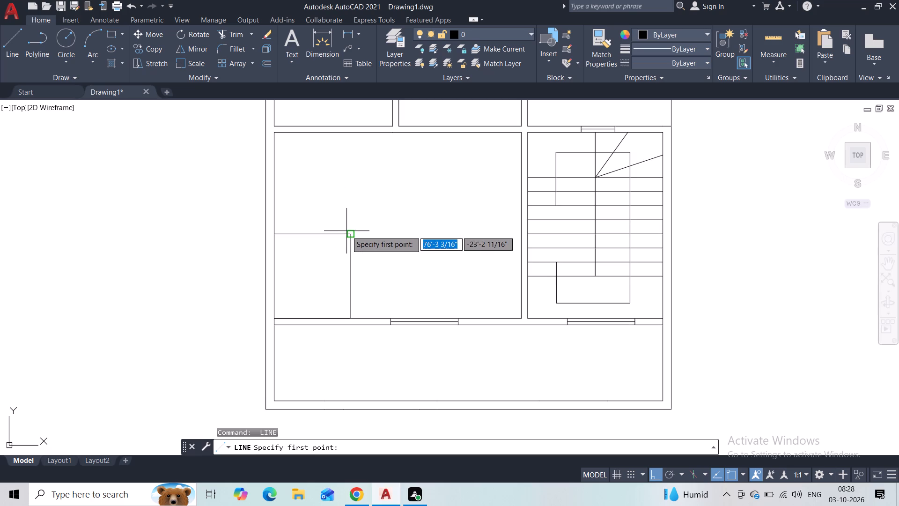
pyautogui.click(346, 231)
pyautogui.click(346, 132)
pyautogui.press('Escape')
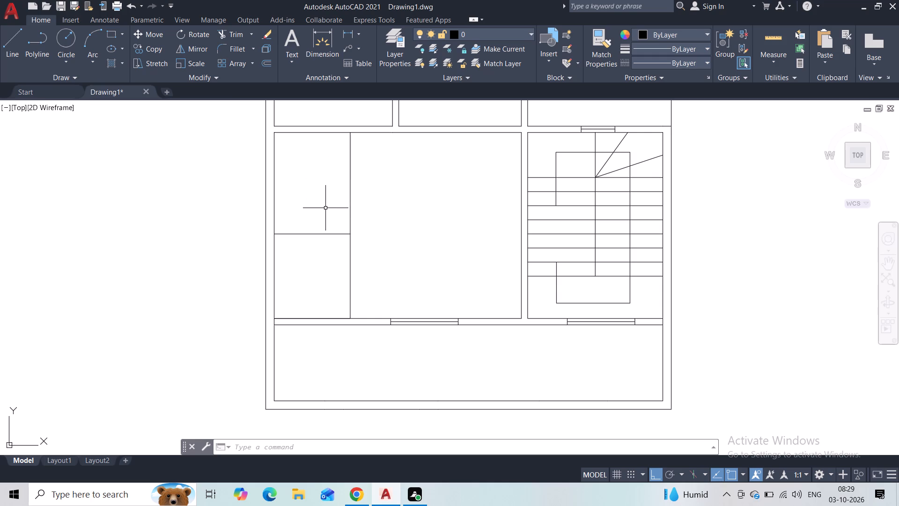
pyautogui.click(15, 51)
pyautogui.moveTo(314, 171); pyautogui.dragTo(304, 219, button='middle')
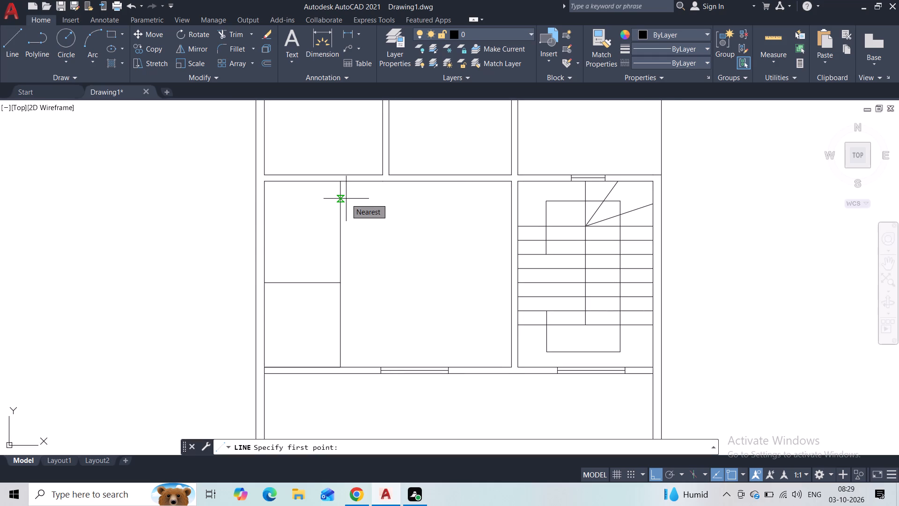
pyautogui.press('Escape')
# Join the two collinear vertical lines on the enclosure's right side into a single partition line.
pyautogui.click(353, 233)
pyautogui.click(325, 248)
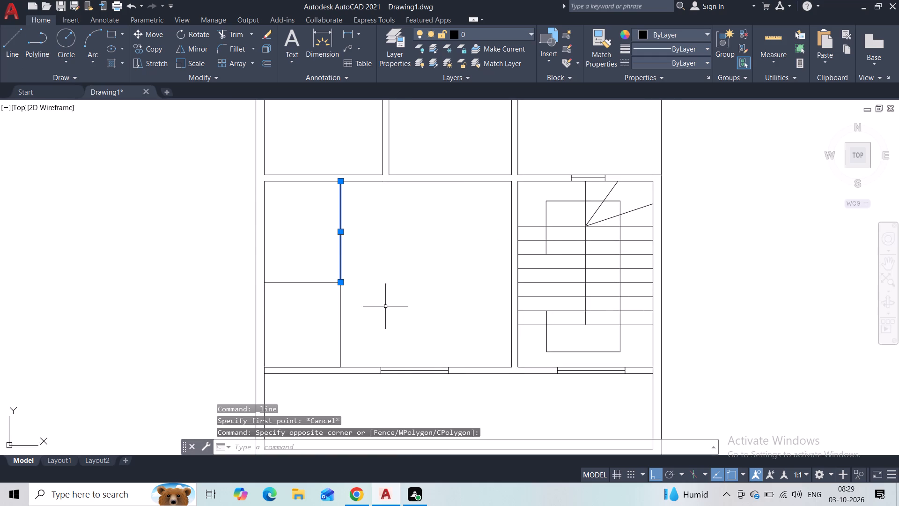
pyautogui.click(364, 318)
pyautogui.click(331, 322)
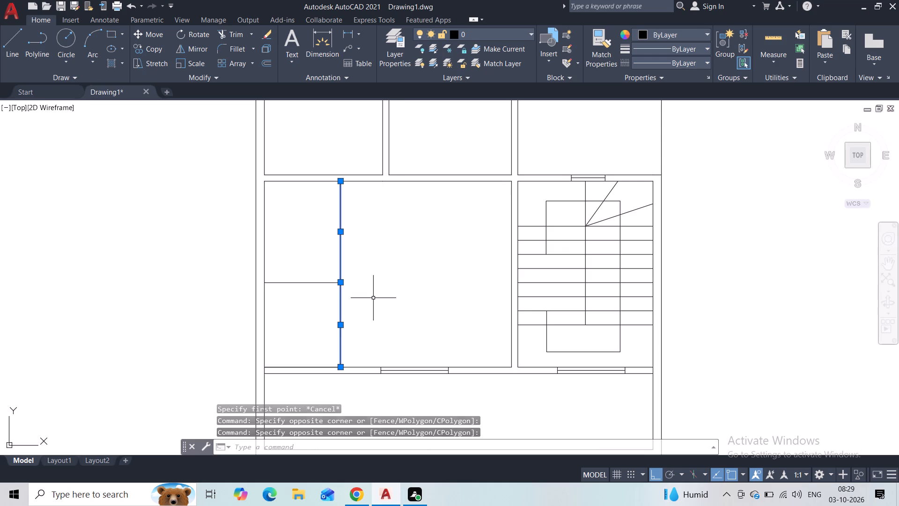
pyautogui.press('j')
pyautogui.press('Return')
# Offset the joined vertical partition line 4.5" to the right, into the large room.
pyautogui.click(345, 249)
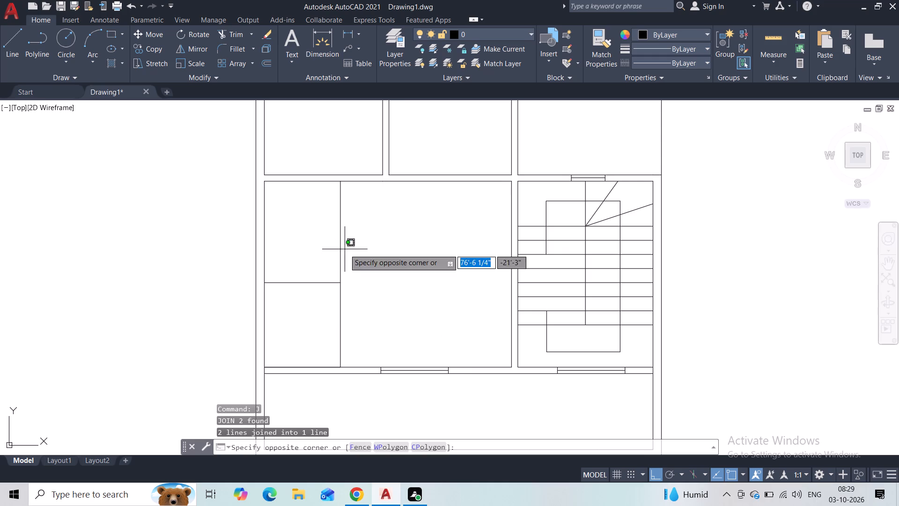
pyautogui.moveTo(340, 249); pyautogui.dragTo(323, 249)
pyautogui.click(323, 249)
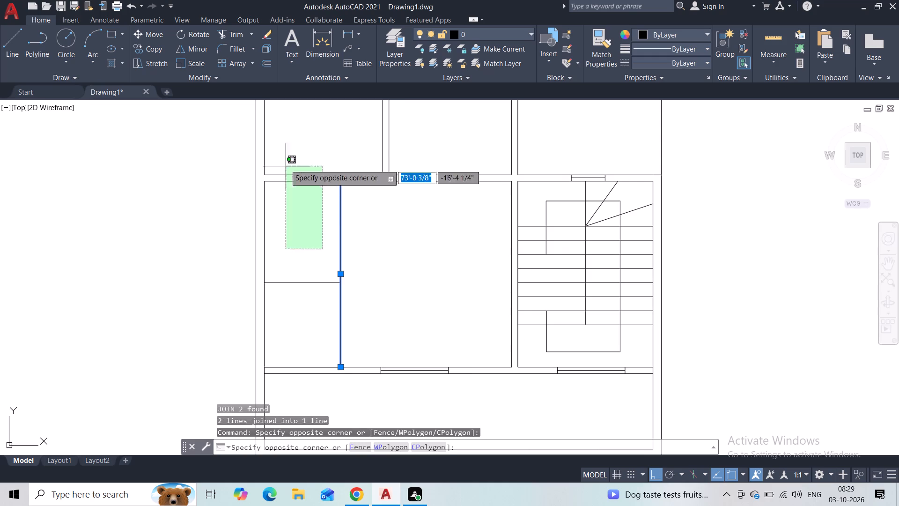
pyautogui.press('Escape')
pyautogui.click(273, 65)
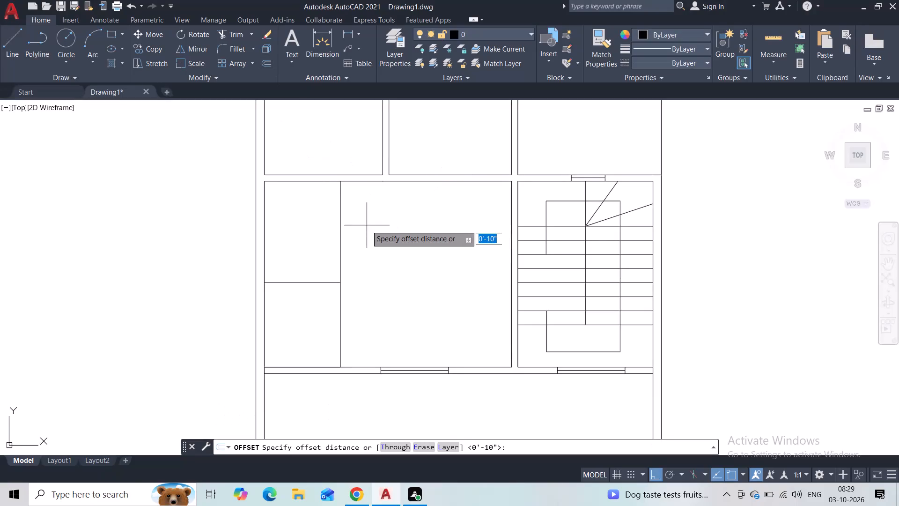
pyautogui.write('4.5"')
pyautogui.press('Return')
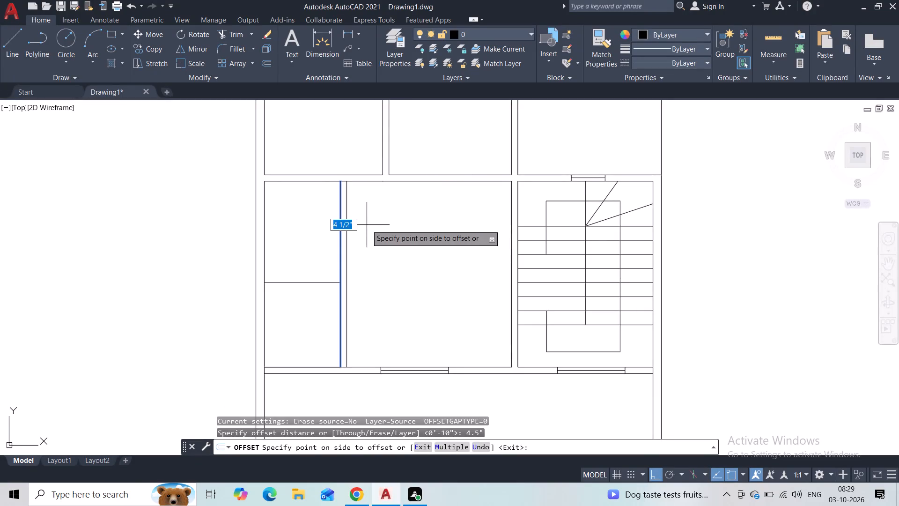
pyautogui.click(367, 225)
pyautogui.press('Escape')
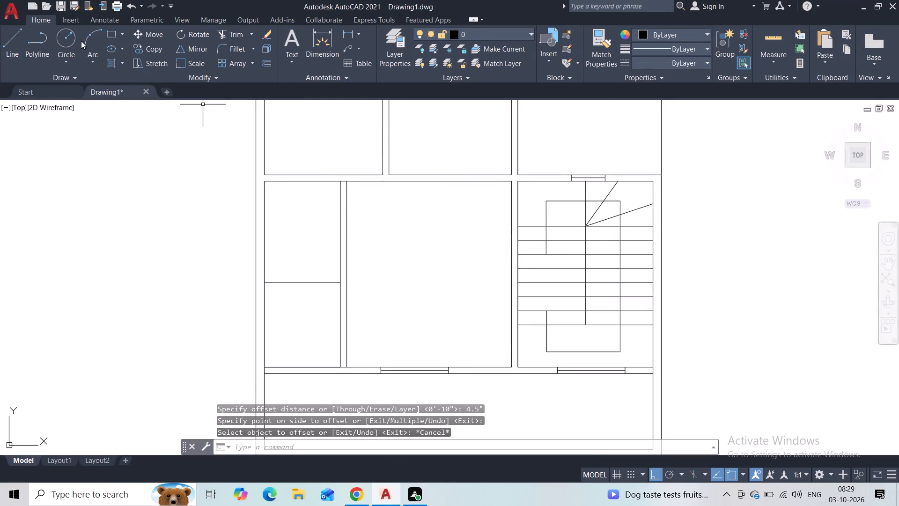
# Draw two short lines across the vertical partition's thickness, one near its upper end and one just above the horizontal divider.
pyautogui.click(18, 48)
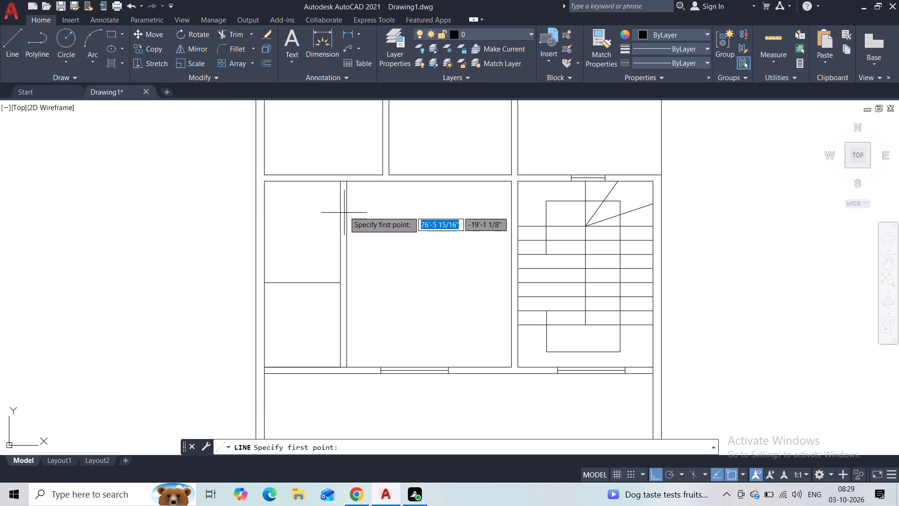
pyautogui.scroll(2, 342, 202)
pyautogui.click(333, 198)
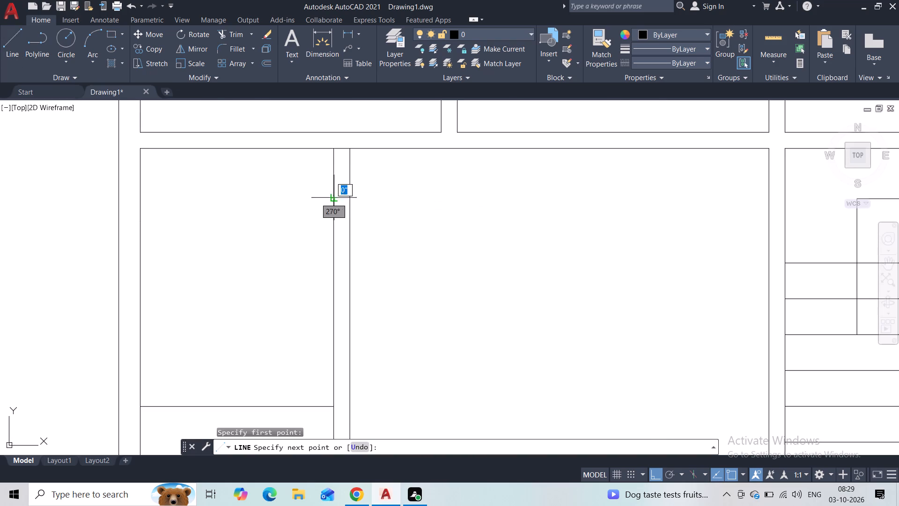
pyautogui.click(346, 201)
pyautogui.press('Escape')
pyautogui.scroll(-1, 388, 235)
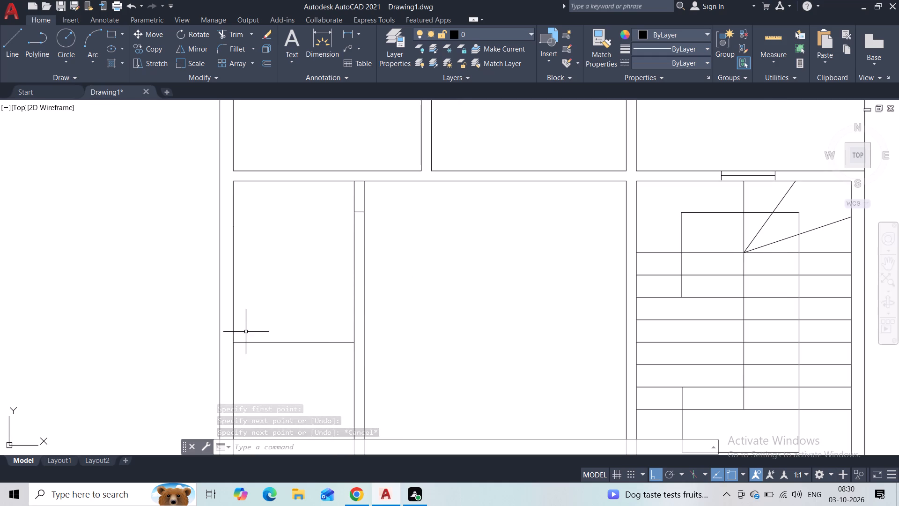
pyautogui.moveTo(250, 331); pyautogui.dragTo(253, 239, button='middle')
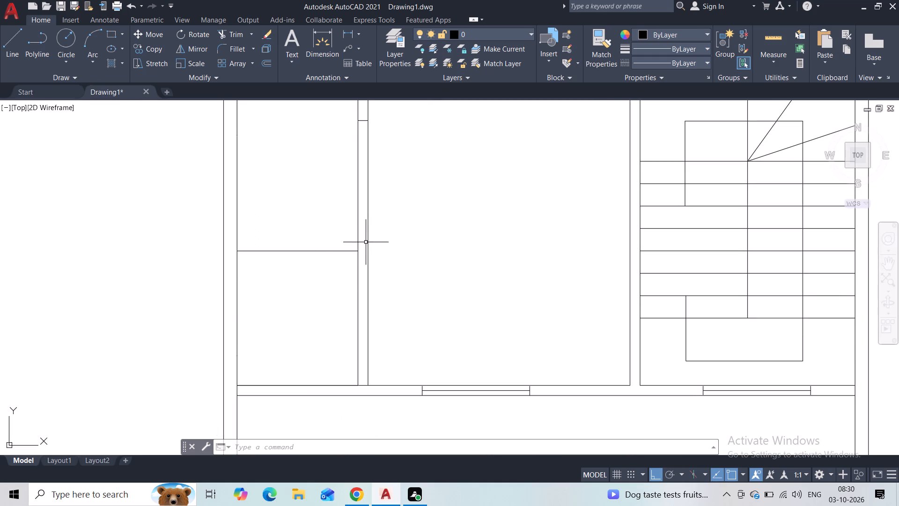
pyautogui.press('space')
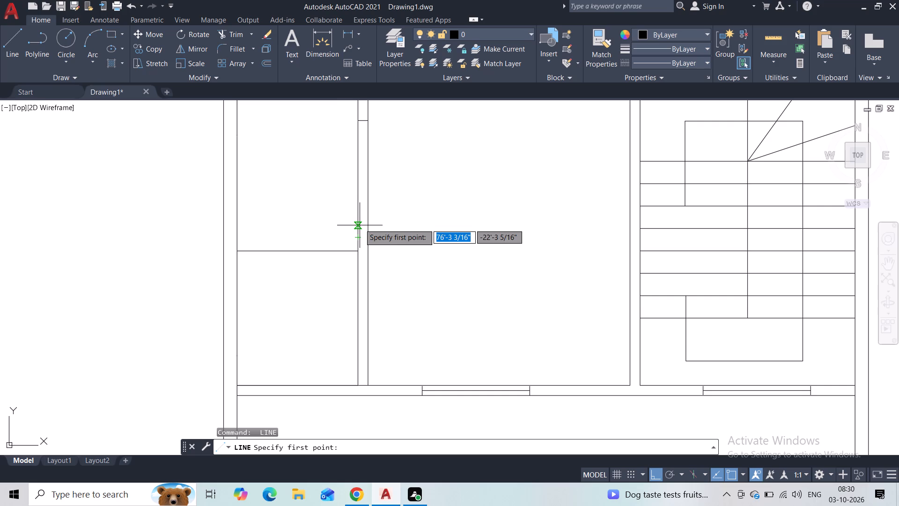
pyautogui.click(360, 224)
pyautogui.click(366, 223)
pyautogui.press('Escape')
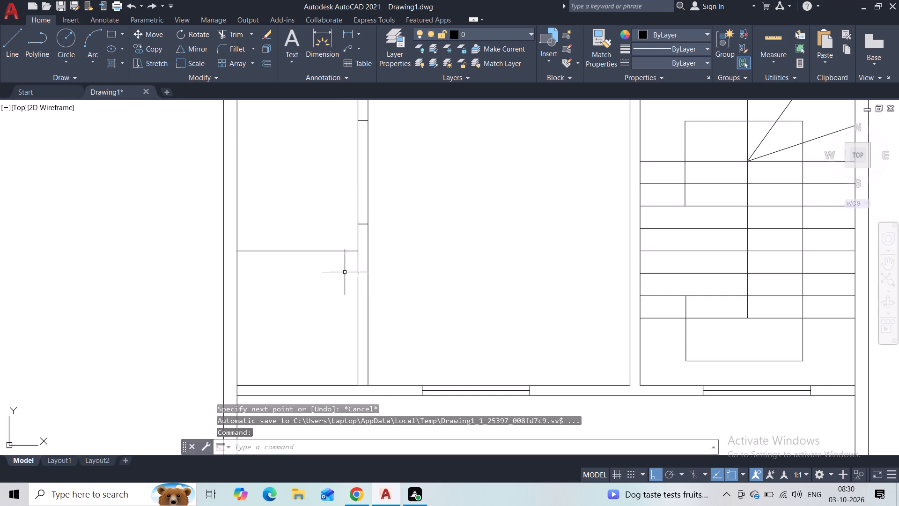
# Offset the horizontal divider between the two small rooms 4.5" upward.
pyautogui.doubleClick(297, 249)
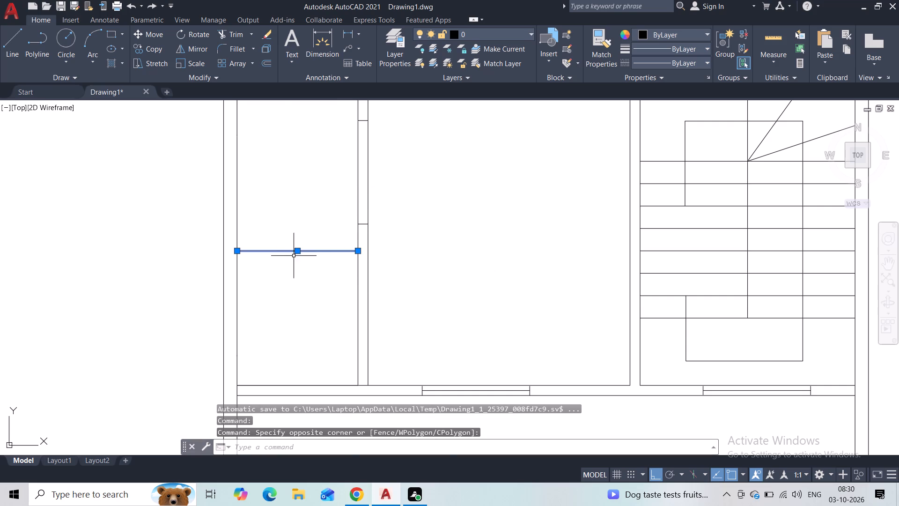
pyautogui.click(268, 65)
pyautogui.write('4.5"')
pyautogui.press('Return')
pyautogui.click(325, 220)
pyautogui.press('Escape')
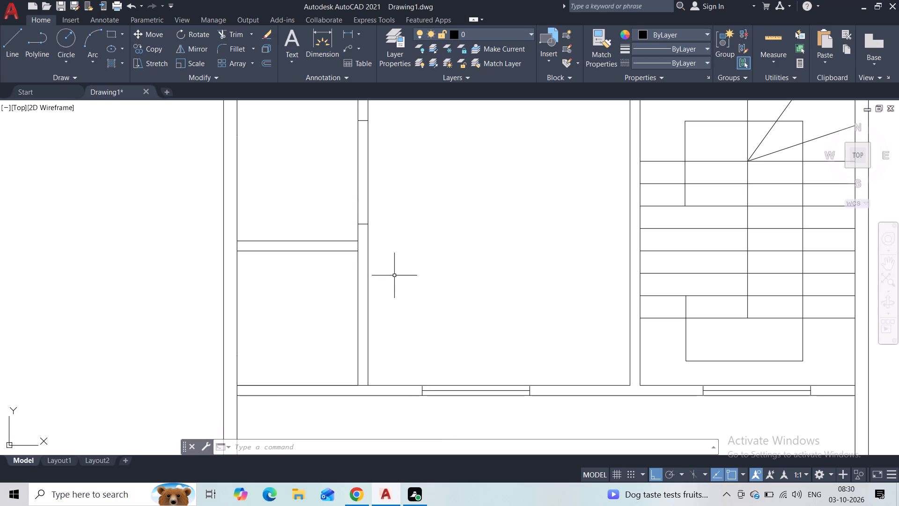
# Move the short cross line above the horizontal divider about 4" up along the vertical partition.
pyautogui.click(369, 225)
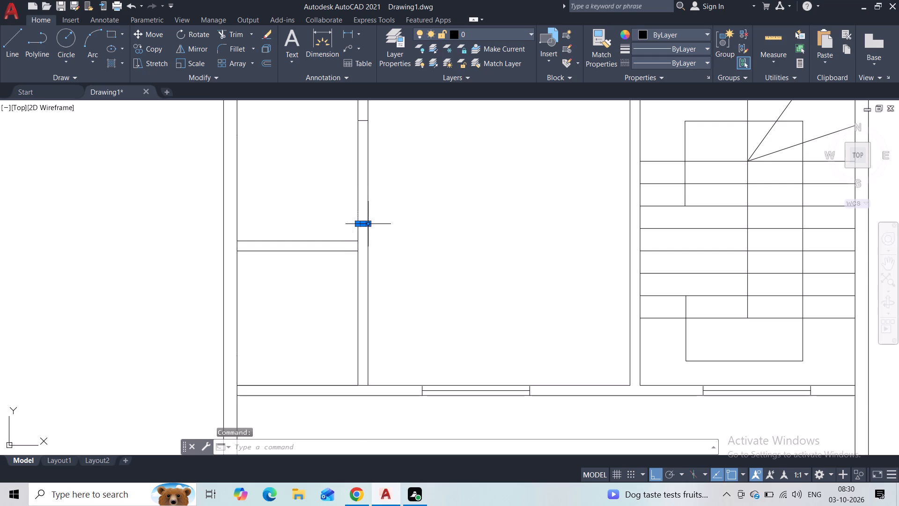
pyautogui.scroll(3, 366, 224)
pyautogui.click(348, 225)
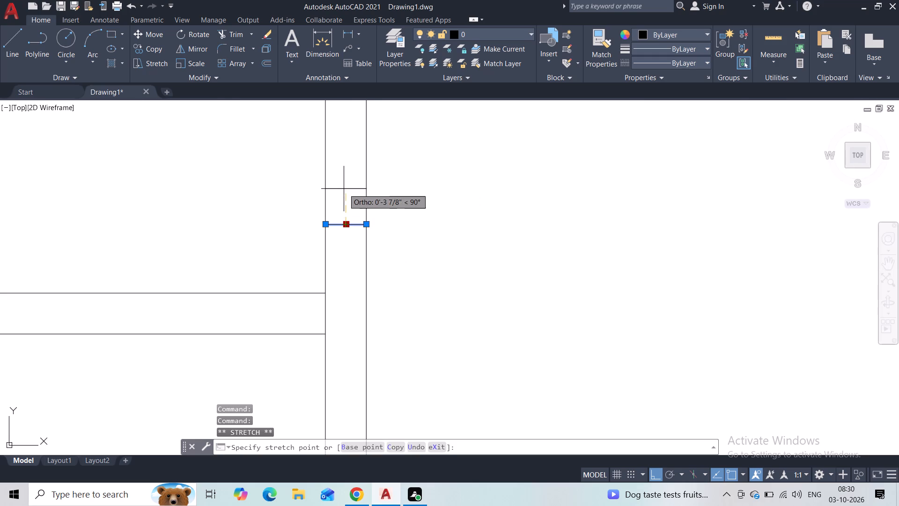
pyautogui.click(344, 189)
pyautogui.press('Escape')
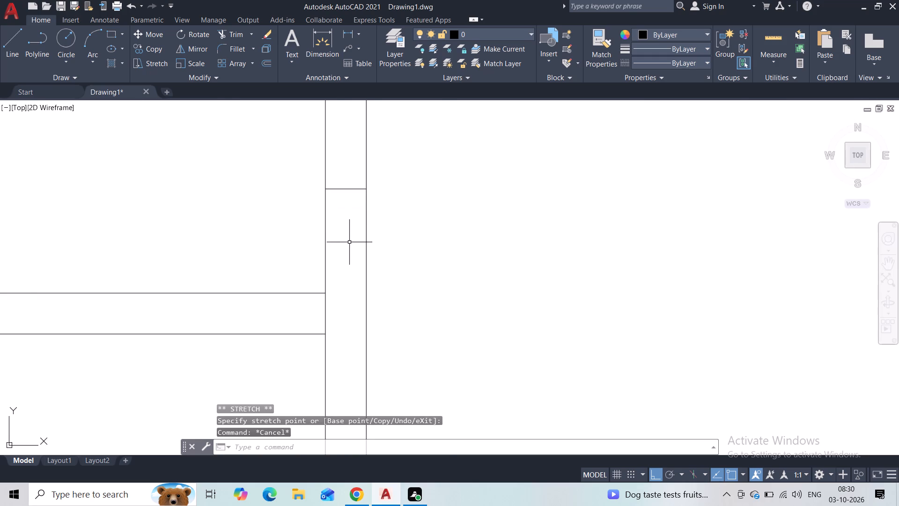
# Draw a short line across the vertical partition's thickness near its lower end, just above the wall with the windows.
pyautogui.scroll(-2, 355, 225)
pyautogui.scroll(-2, 372, 160)
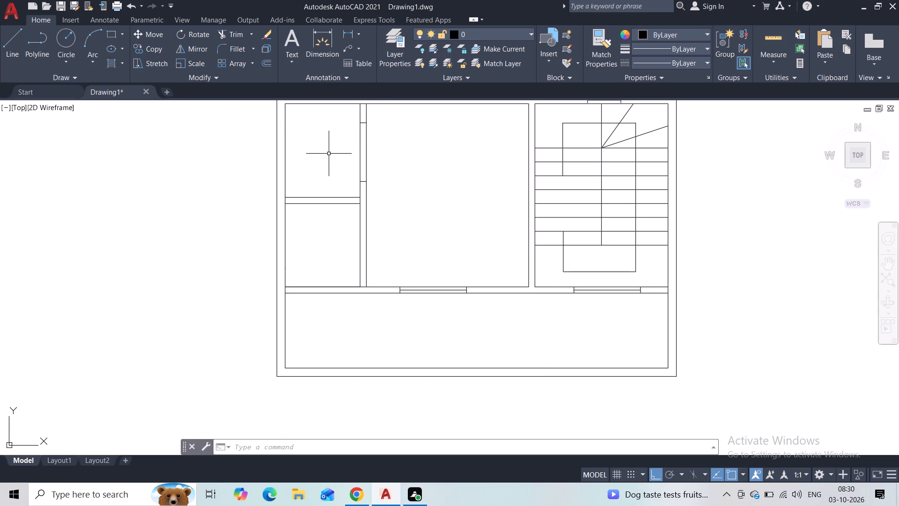
pyautogui.moveTo(326, 164); pyautogui.dragTo(327, 235, button='middle')
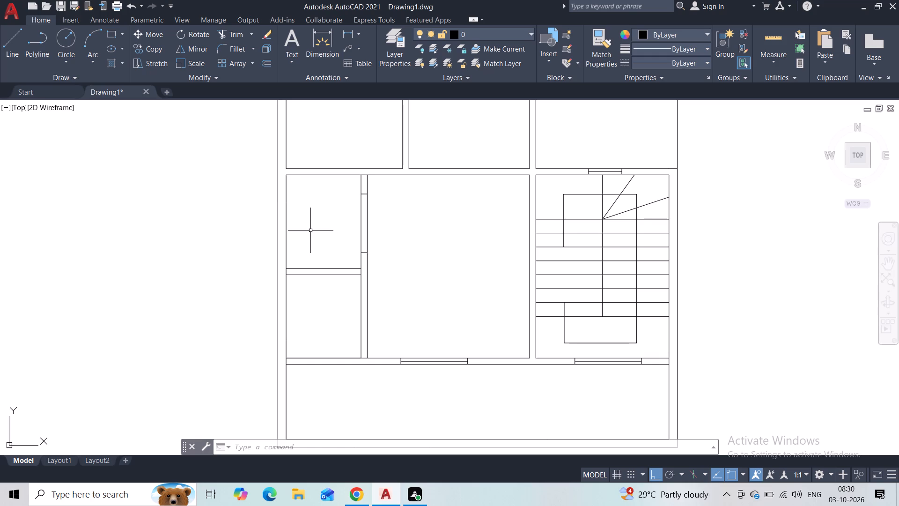
pyautogui.click(11, 58)
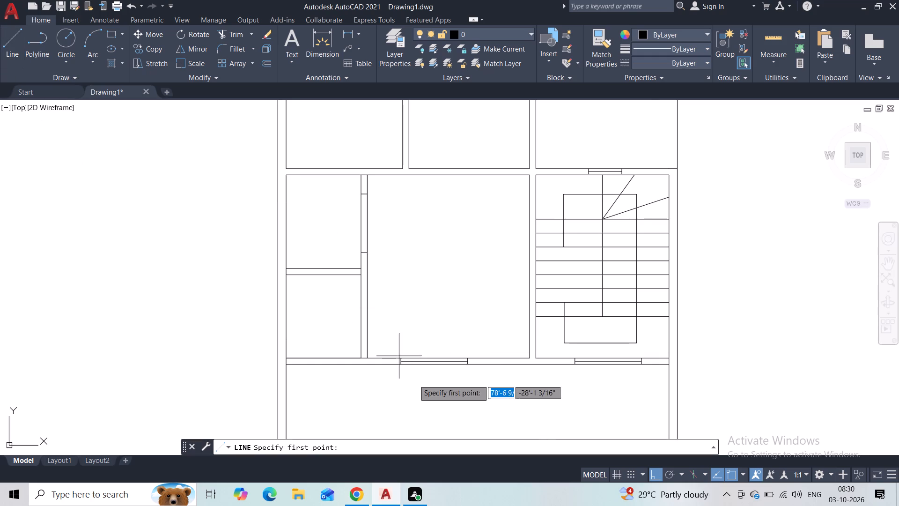
pyautogui.scroll(2, 414, 379)
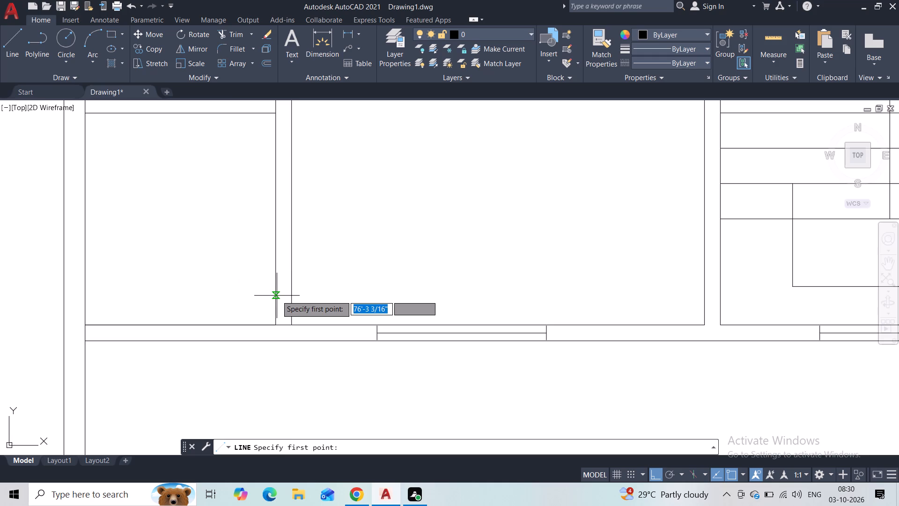
pyautogui.click(277, 296)
pyautogui.click(289, 296)
pyautogui.press('Escape')
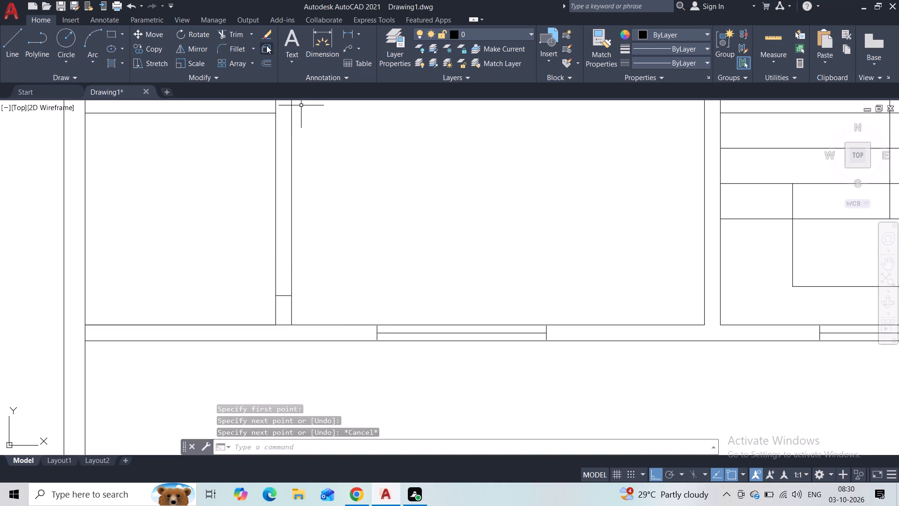
# Trim the window wall's inner face line between the two faces of the vertical partition where they meet.
pyautogui.click(225, 36)
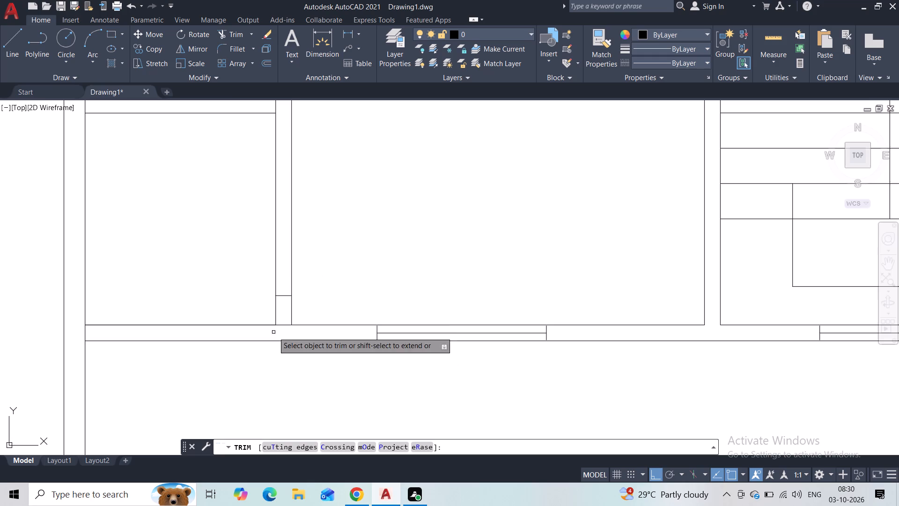
pyautogui.moveTo(280, 319); pyautogui.dragTo(280, 329)
pyautogui.press('Escape')
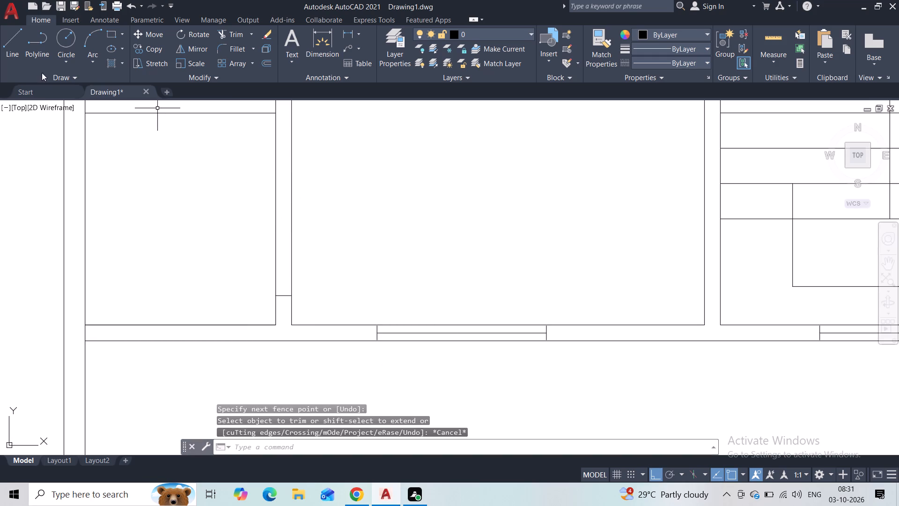
# Draw a second cross line higher on the partition beside the lower small room, and trim the small-room-side face between the two lines.
pyautogui.click(17, 43)
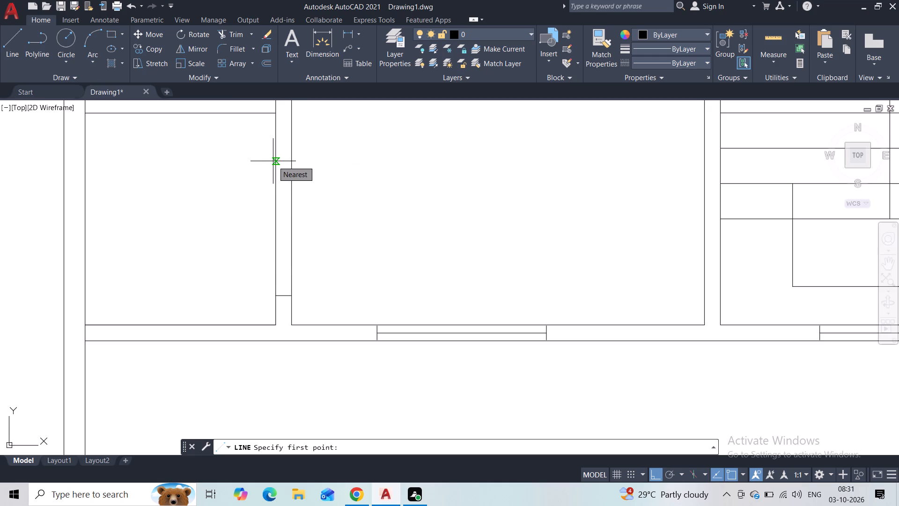
pyautogui.click(275, 214)
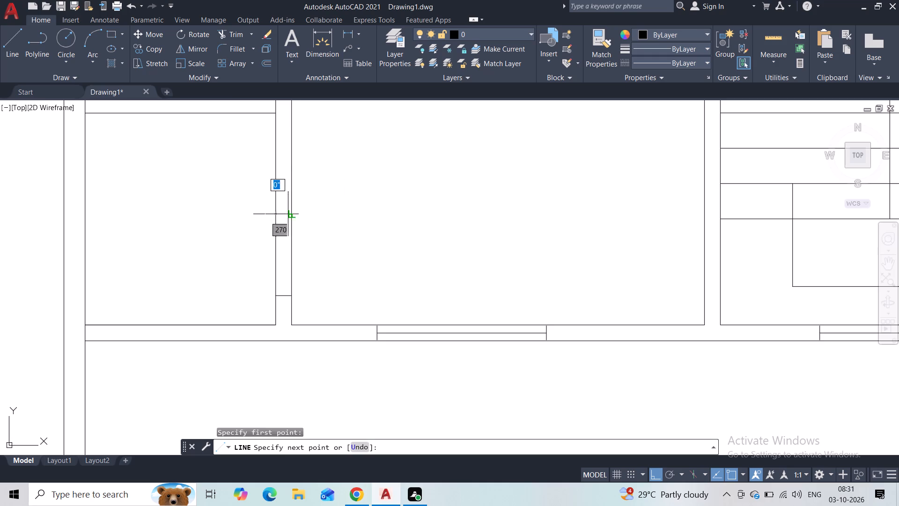
pyautogui.click(291, 214)
pyautogui.press('Escape')
pyautogui.click(228, 39)
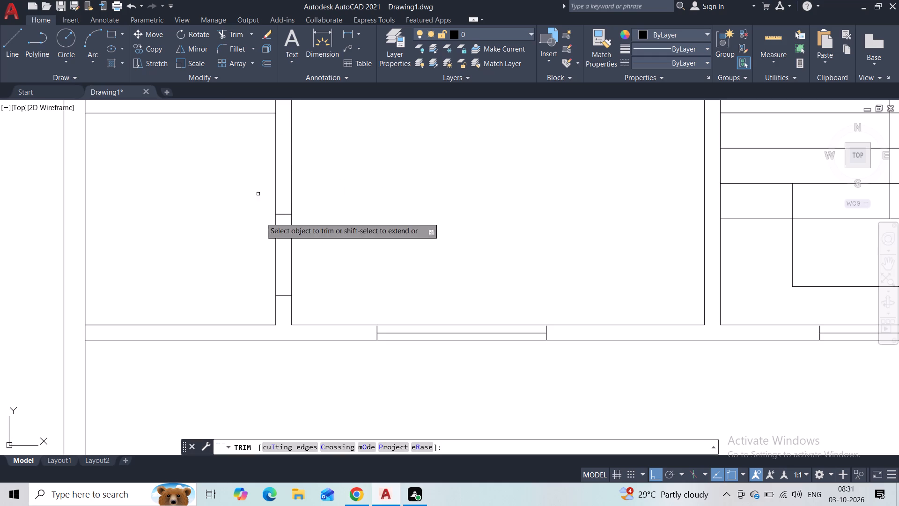
pyautogui.moveTo(269, 255); pyautogui.dragTo(280, 256)
pyautogui.press('Escape')
pyautogui.scroll(-2, 364, 205)
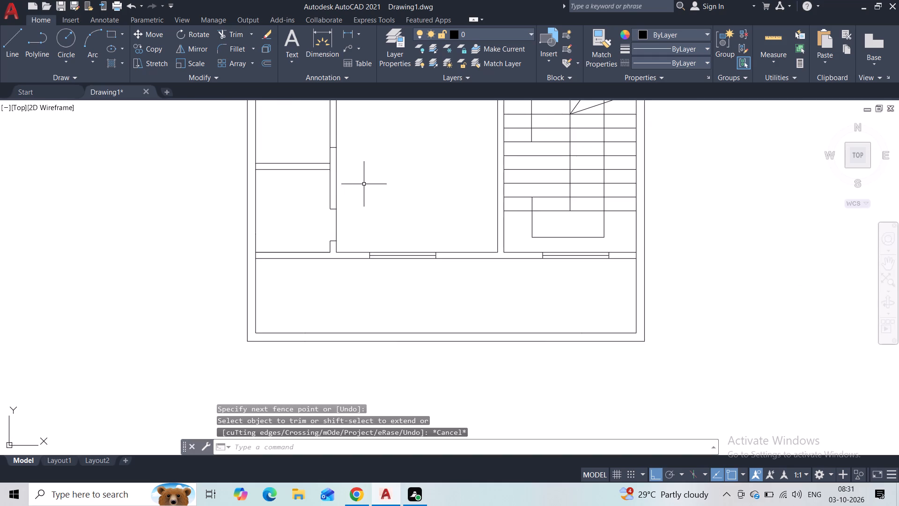
# Trim the partition's small-room-side face between the two cross lines beside the upper small room to form its opening.
pyautogui.moveTo(365, 179); pyautogui.dragTo(364, 271, button='middle')
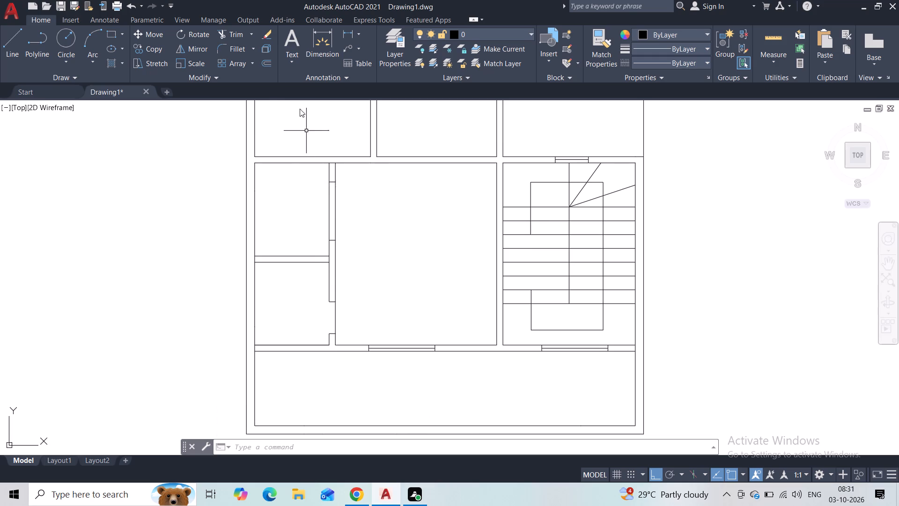
pyautogui.click(230, 34)
pyautogui.click(327, 197)
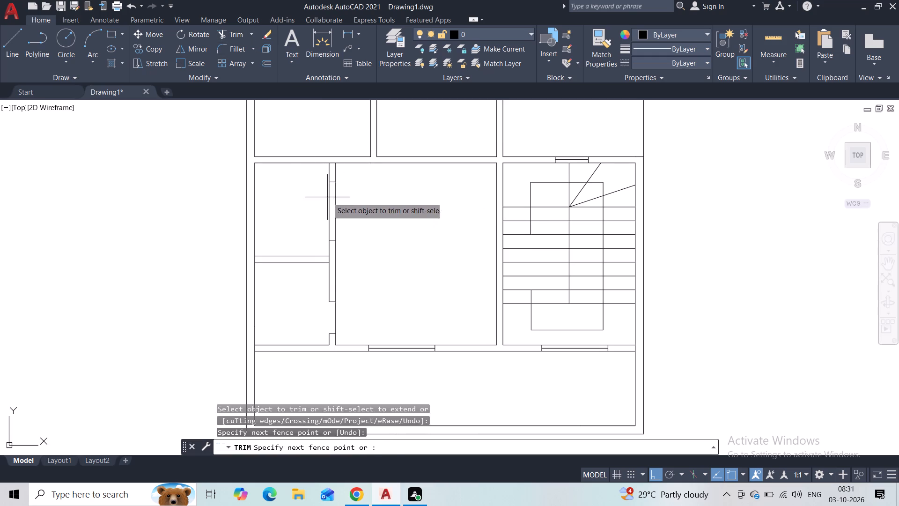
pyautogui.click(330, 207)
pyautogui.press('Escape')
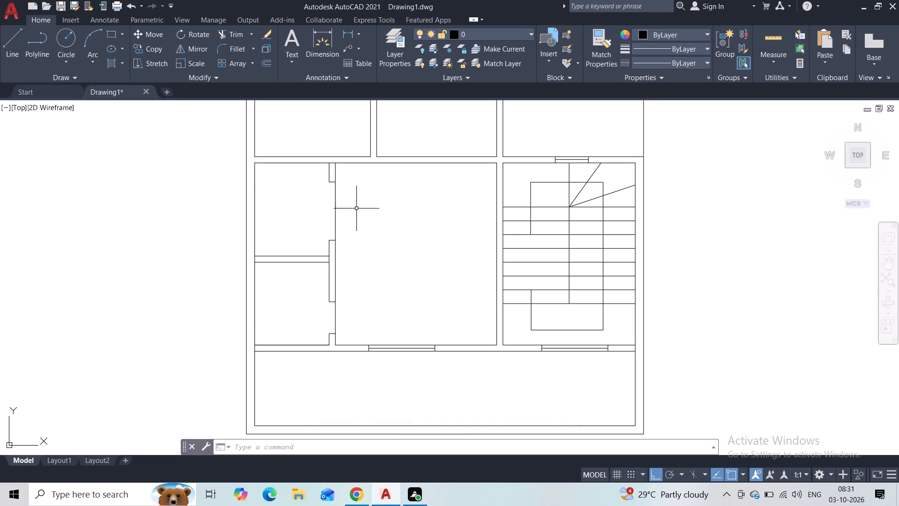
# Trim the wall face lines crossing both ends of the divider between the two small rooms, at the partition and at the outer wall.
pyautogui.scroll(3, 333, 264)
pyautogui.click(236, 36)
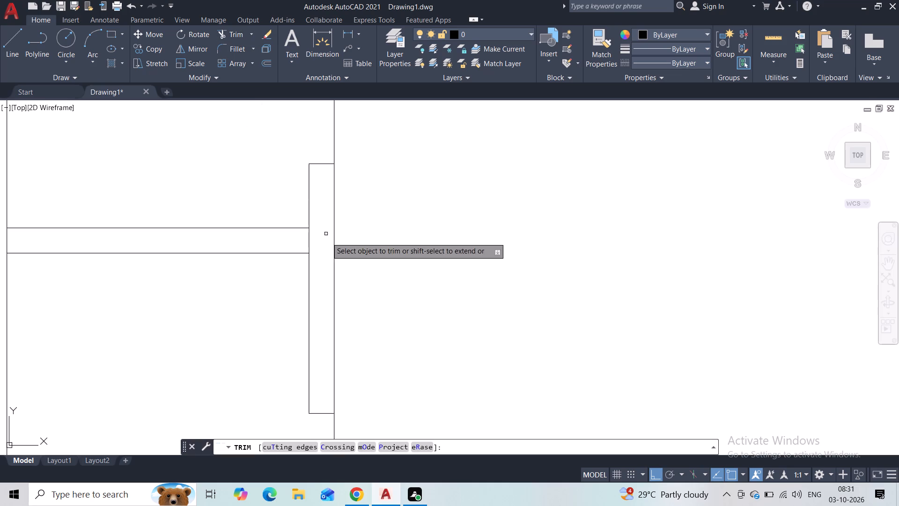
pyautogui.moveTo(322, 242); pyautogui.dragTo(288, 232)
pyautogui.press('Escape')
pyautogui.scroll(-2, 351, 236)
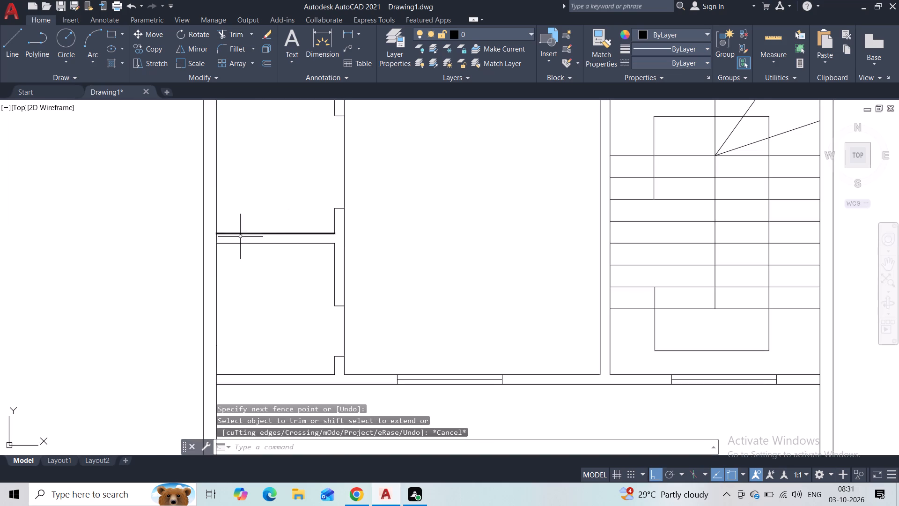
pyautogui.scroll(2, 232, 240)
pyautogui.press('space')
pyautogui.moveTo(193, 236); pyautogui.dragTo(185, 236)
pyautogui.scroll(-2, 186, 236)
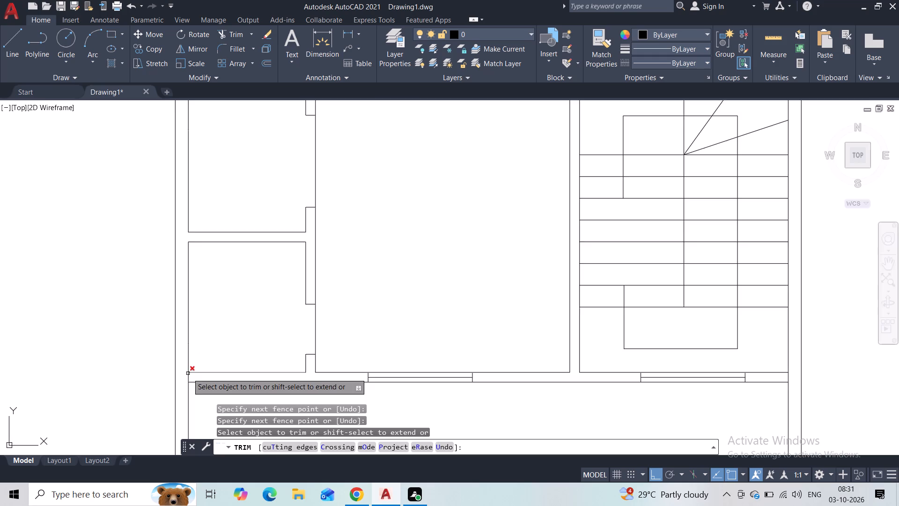
# Trim the outer wall's inner face line across the end of the window wall below the lower small room.
pyautogui.scroll(3, 187, 375)
pyautogui.moveTo(181, 386); pyautogui.dragTo(195, 387)
pyautogui.scroll(-4, 206, 300)
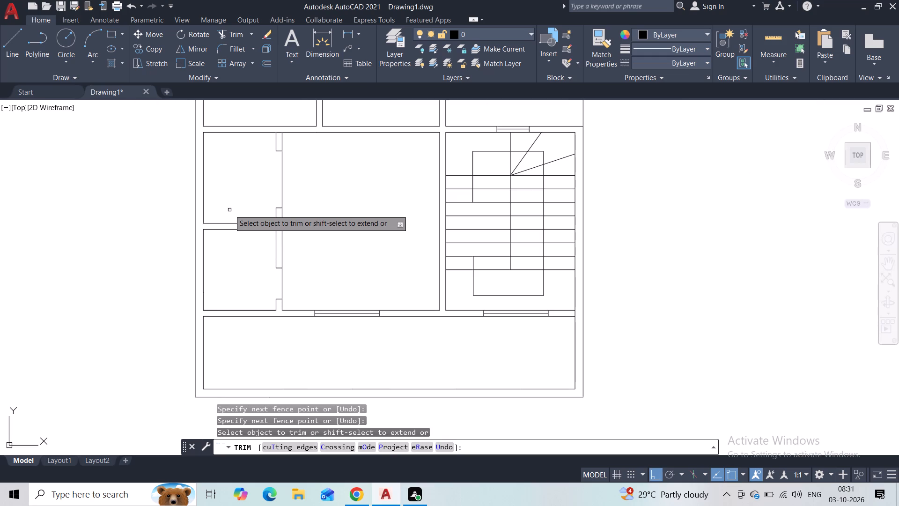
pyautogui.press('Escape')
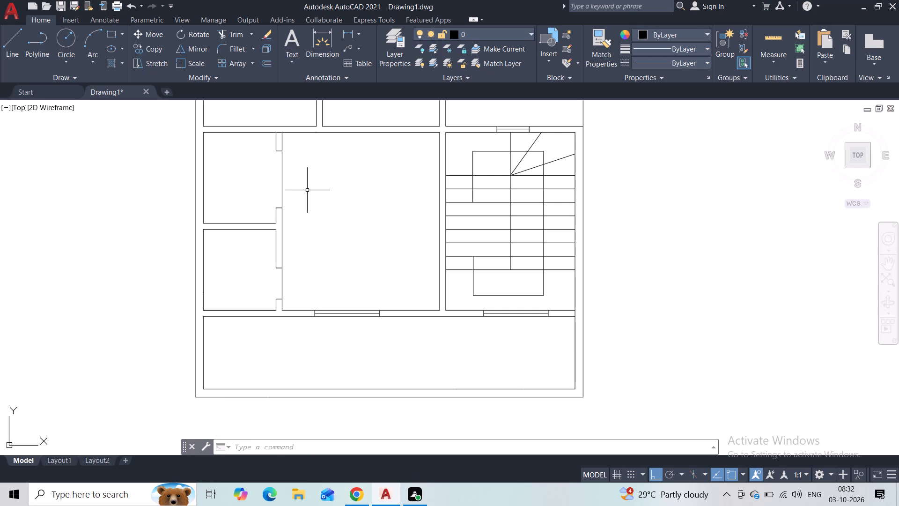
# Draw two cross lines in the horizontal wall above the large room, near the staircase, and trim the wall's lower face between them.
pyautogui.scroll(-1, 305, 195)
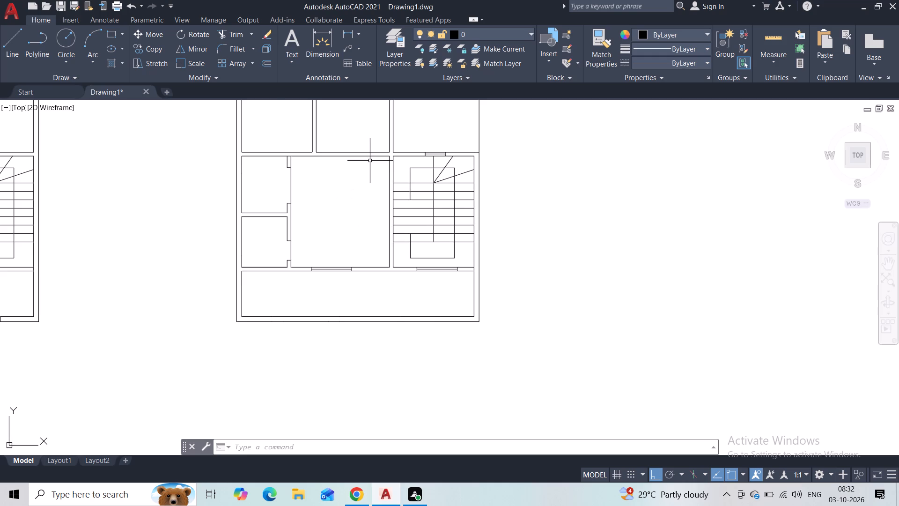
pyautogui.scroll(2, 370, 161)
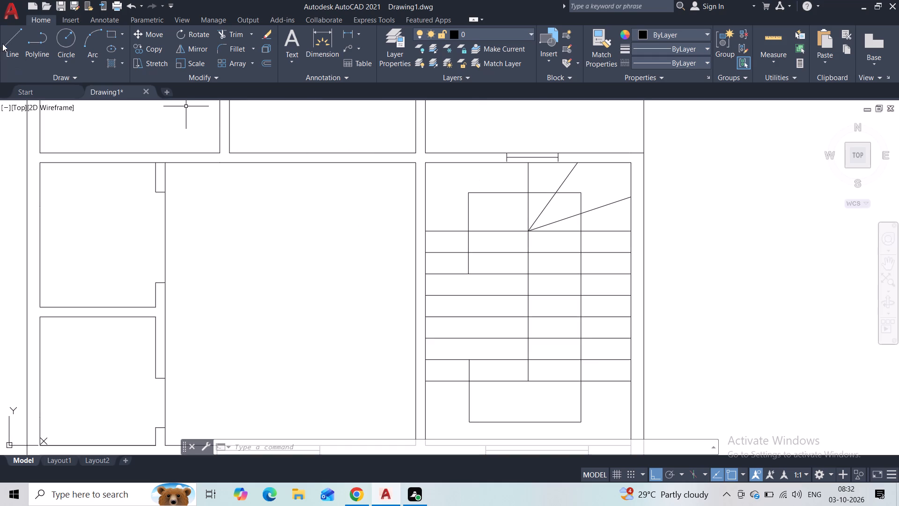
pyautogui.click(13, 48)
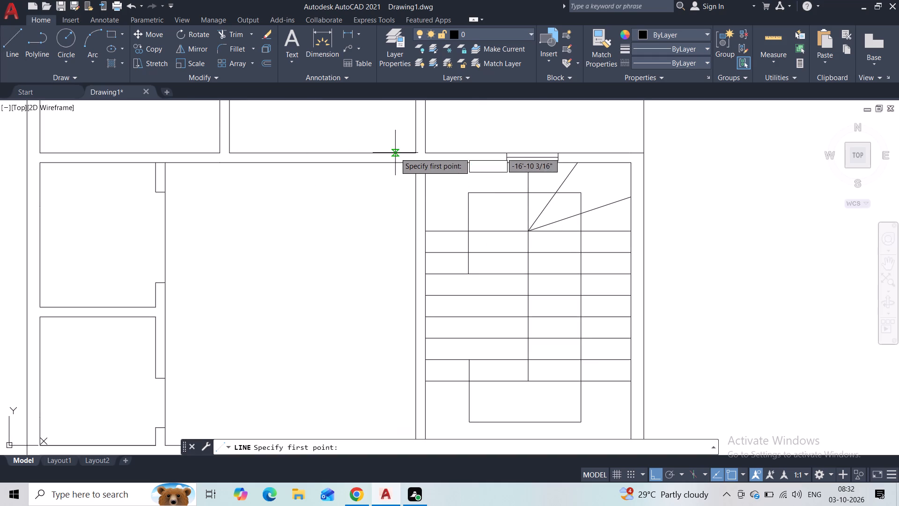
pyautogui.click(395, 153)
pyautogui.click(395, 163)
pyautogui.press('Escape')
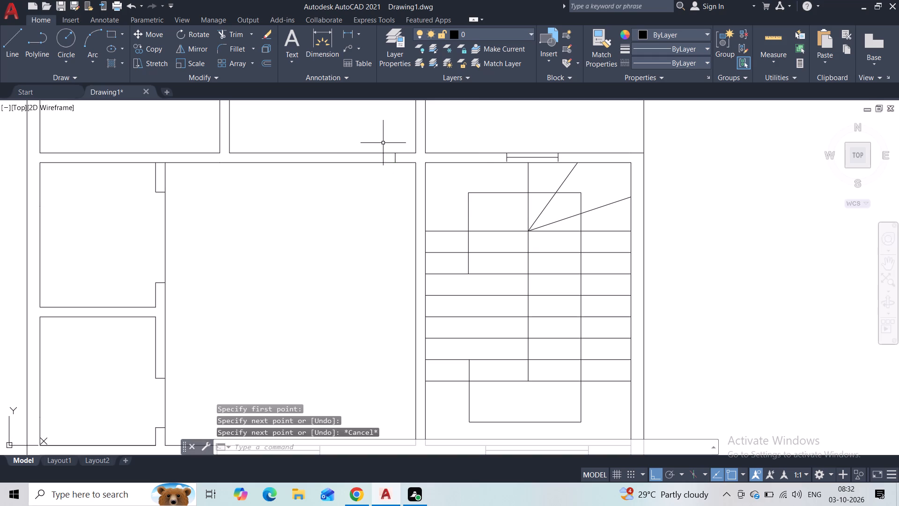
pyautogui.press('space')
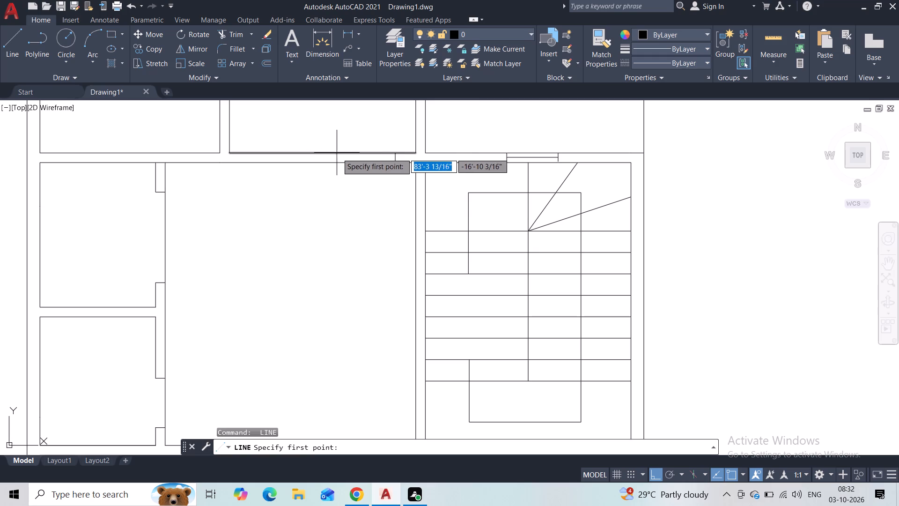
pyautogui.click(338, 153)
pyautogui.click(338, 158)
pyautogui.press('Escape')
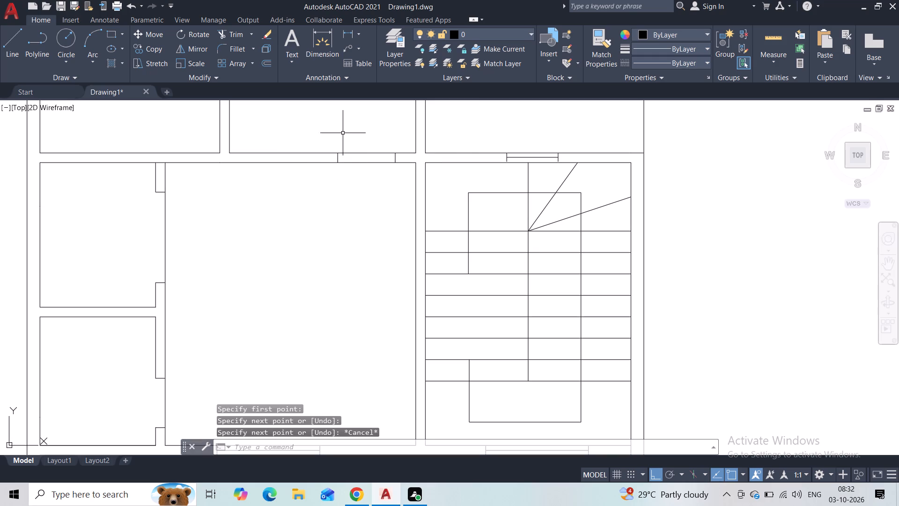
pyautogui.click(227, 36)
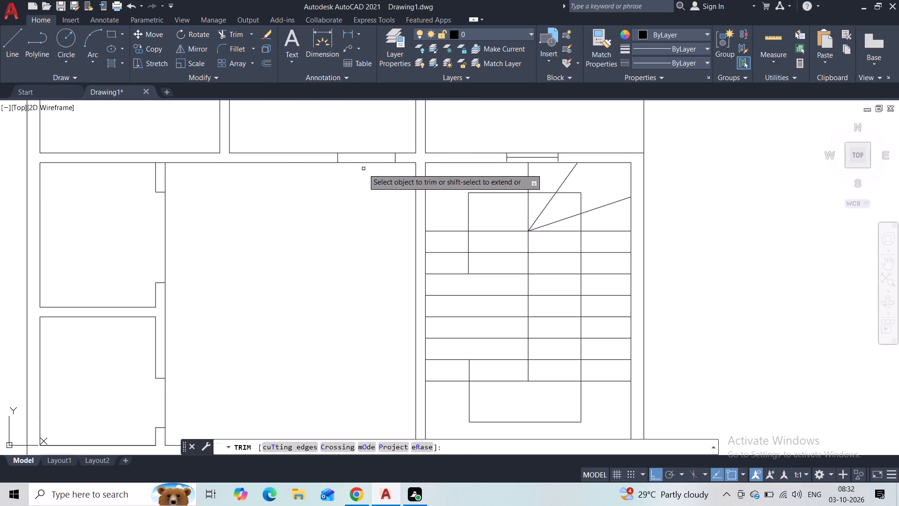
pyautogui.click(361, 164)
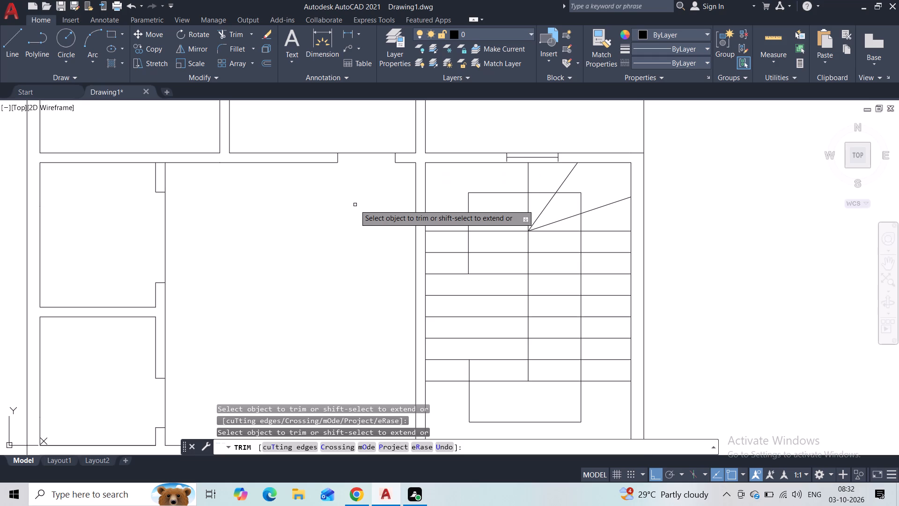
pyautogui.press('Escape')
# Delete the stray window block inside the top-left room of the duplicate plan.
pyautogui.scroll(-2, 354, 209)
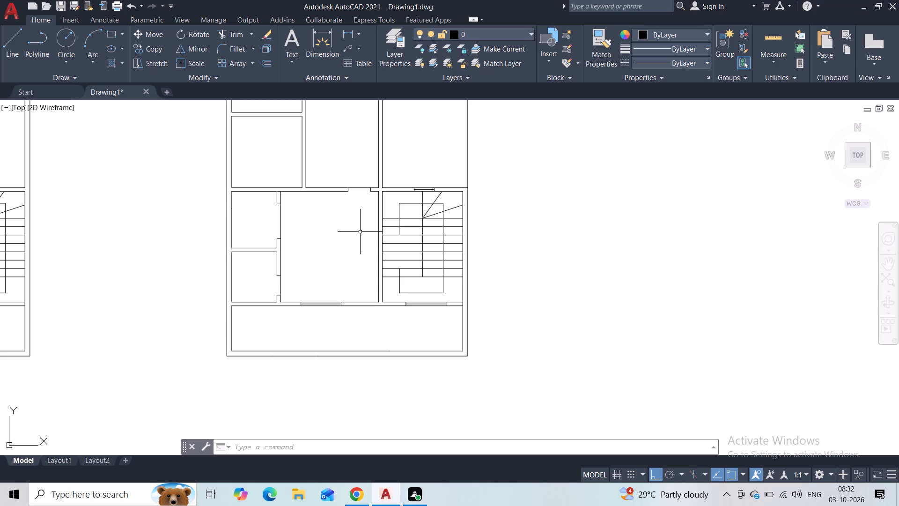
pyautogui.scroll(-2, 339, 257)
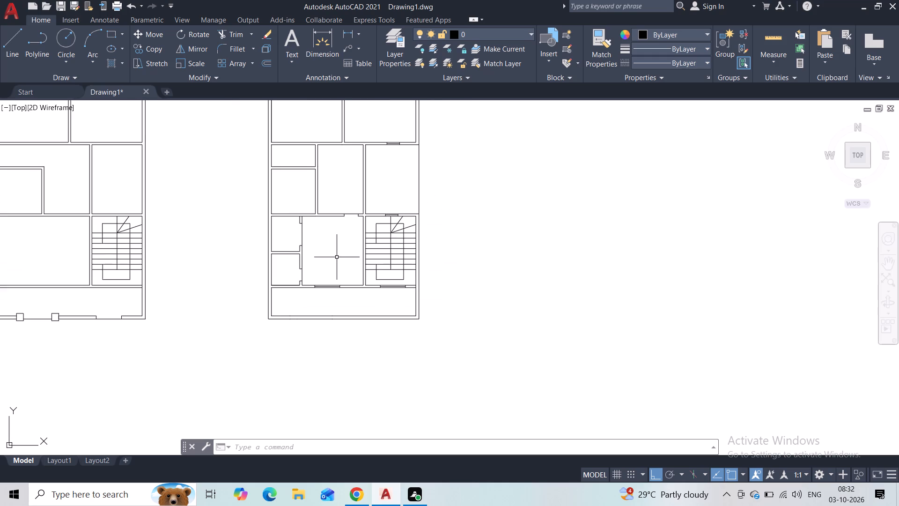
pyautogui.moveTo(335, 259); pyautogui.dragTo(338, 354, button='middle')
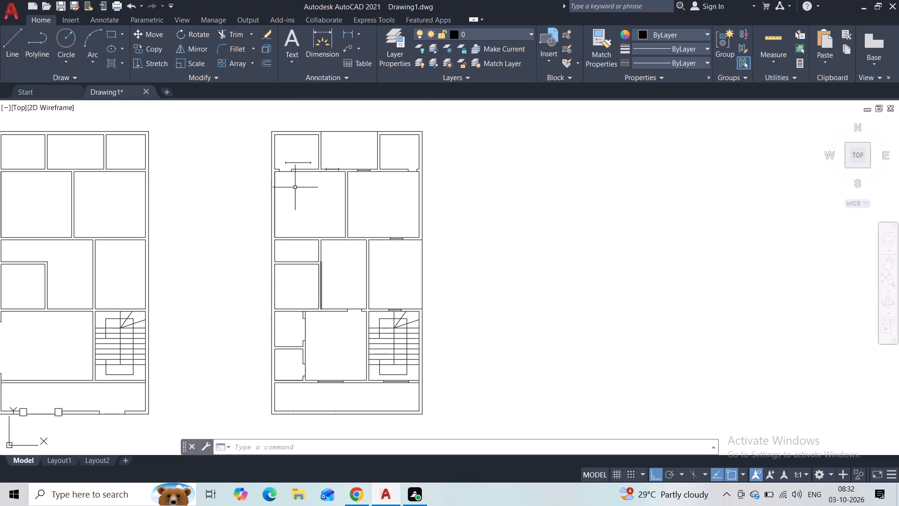
pyautogui.click(296, 163)
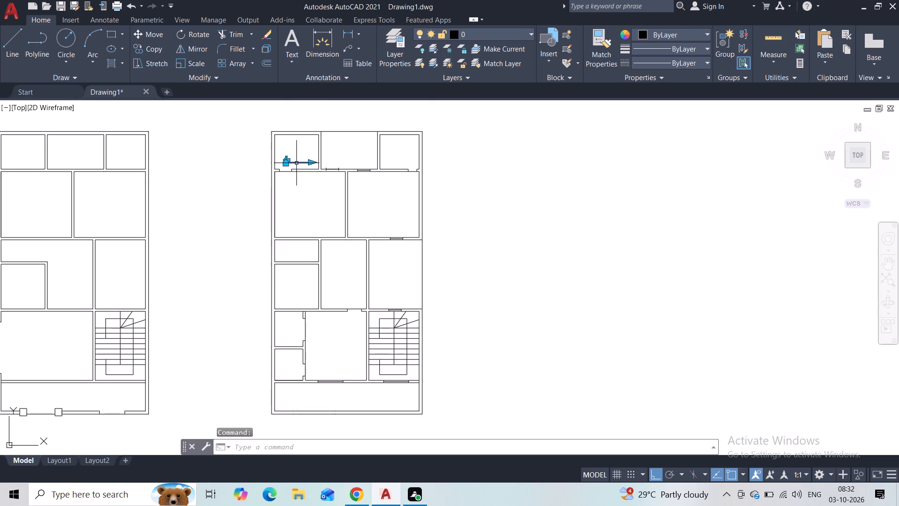
pyautogui.press('Delete')
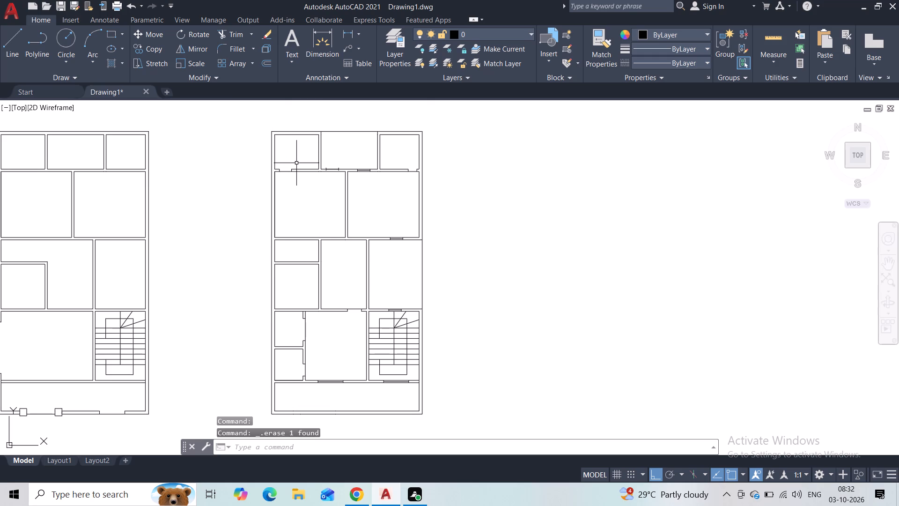
# Move the left window block below the top middle room down so it sits within the wall's thickness.
pyautogui.scroll(4, 336, 170)
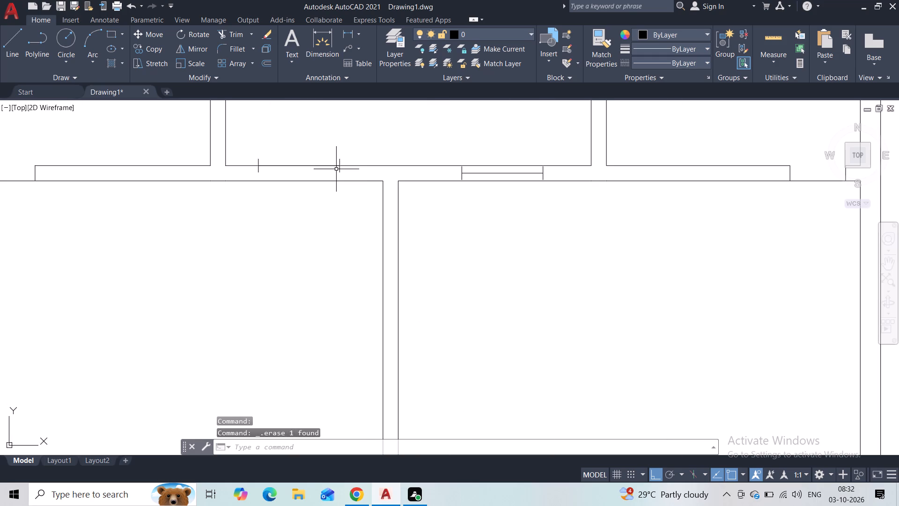
pyautogui.click(338, 169)
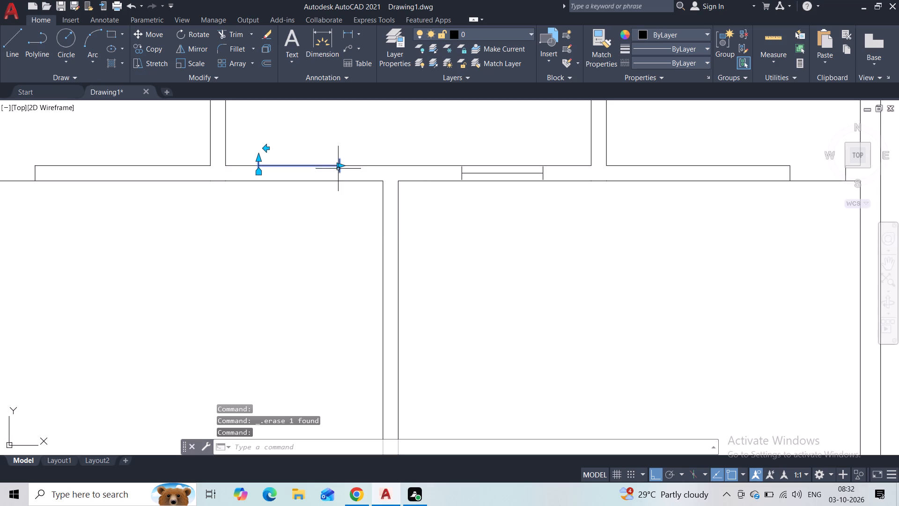
pyautogui.click(155, 33)
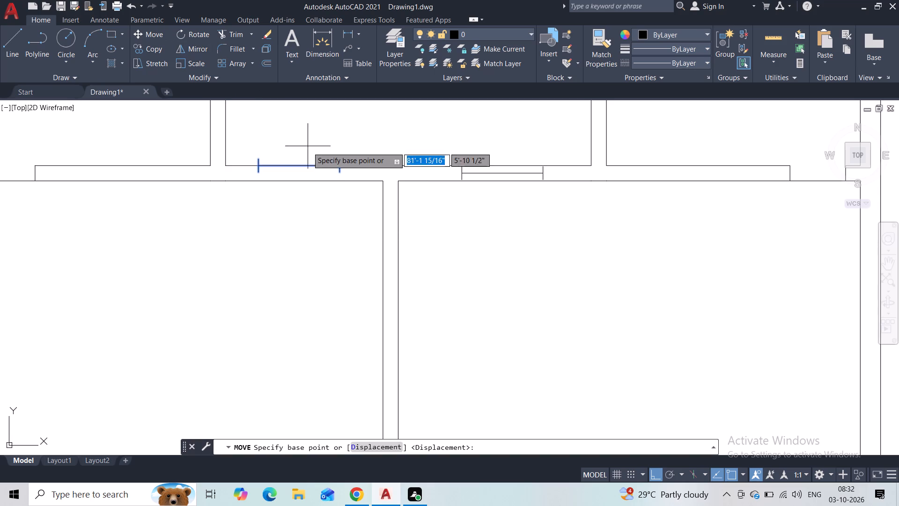
pyautogui.click(296, 164)
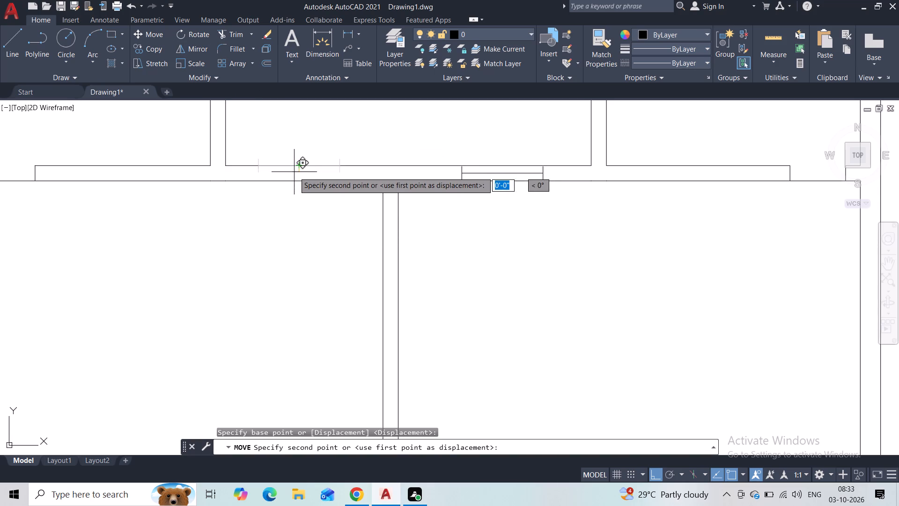
pyautogui.click(294, 174)
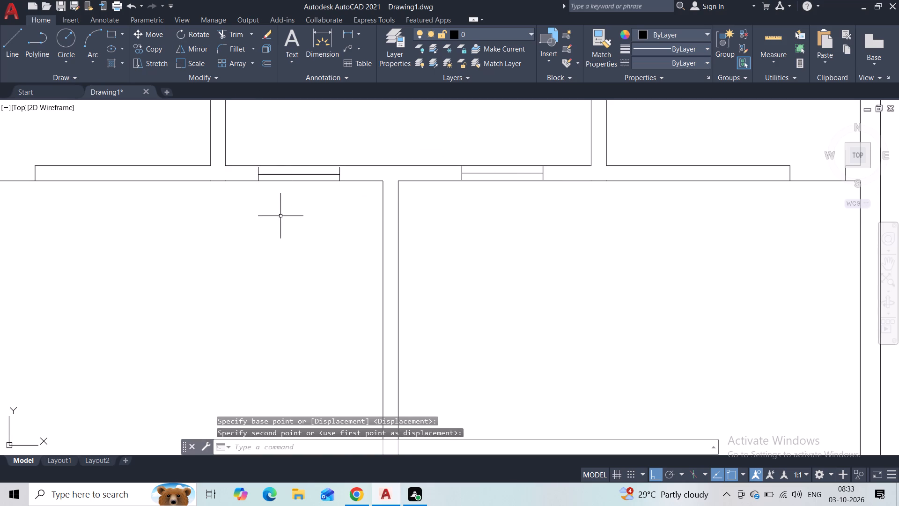
# Copy the right-hand window block below the top middle room horizontally about 16' into the empty space outside the plan.
pyautogui.scroll(-3, 280, 219)
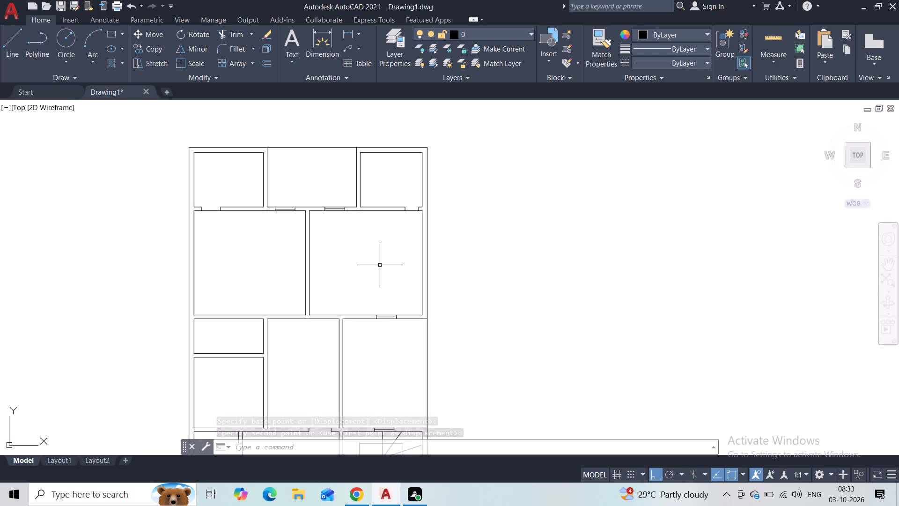
pyautogui.click(330, 209)
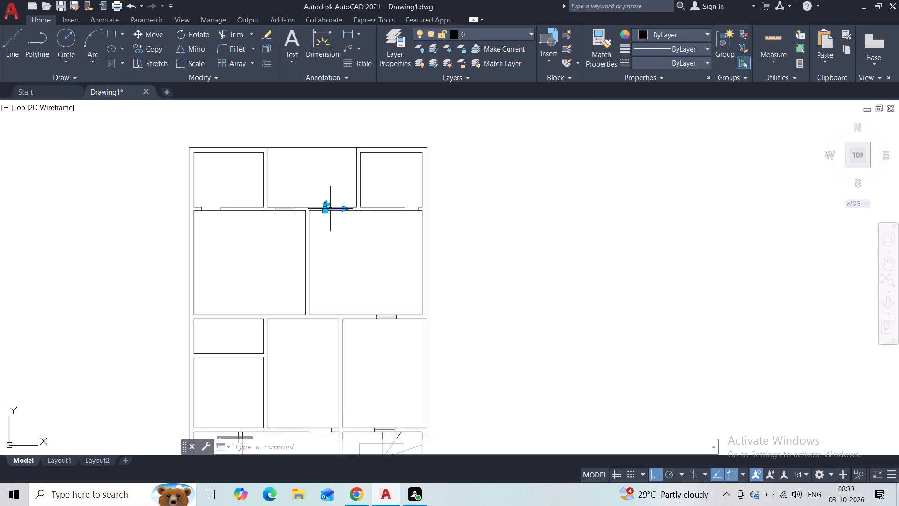
pyautogui.click(160, 49)
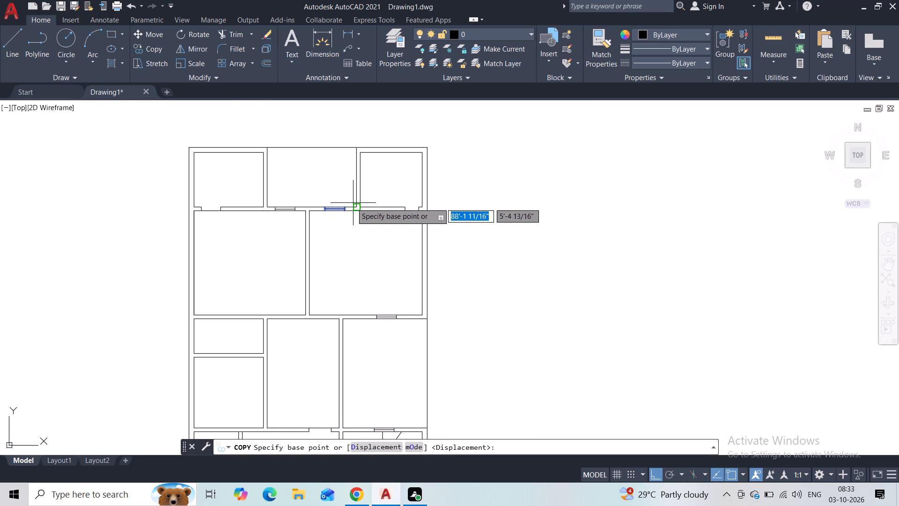
pyautogui.click(344, 206)
pyautogui.click(507, 187)
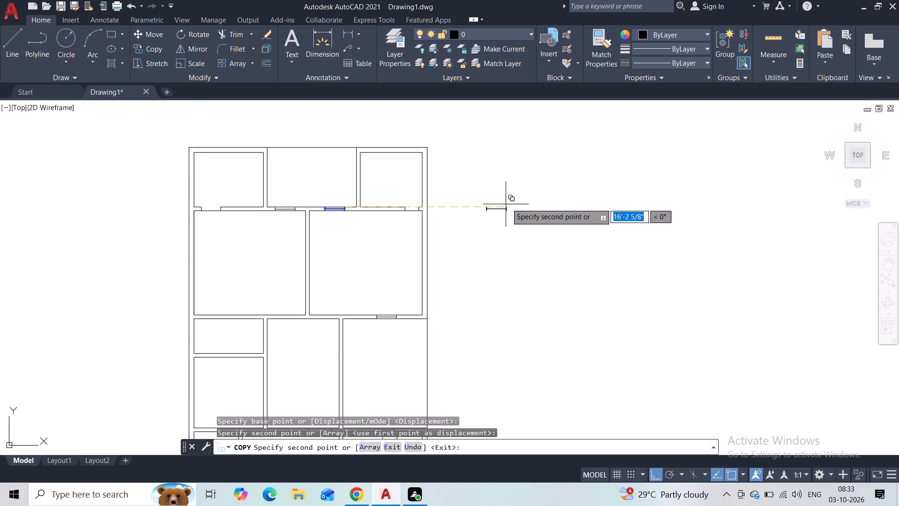
pyautogui.press('Escape')
# Rotate the copied window block outside the plan by 90° about its right end so it stands vertical.
pyautogui.click(508, 191)
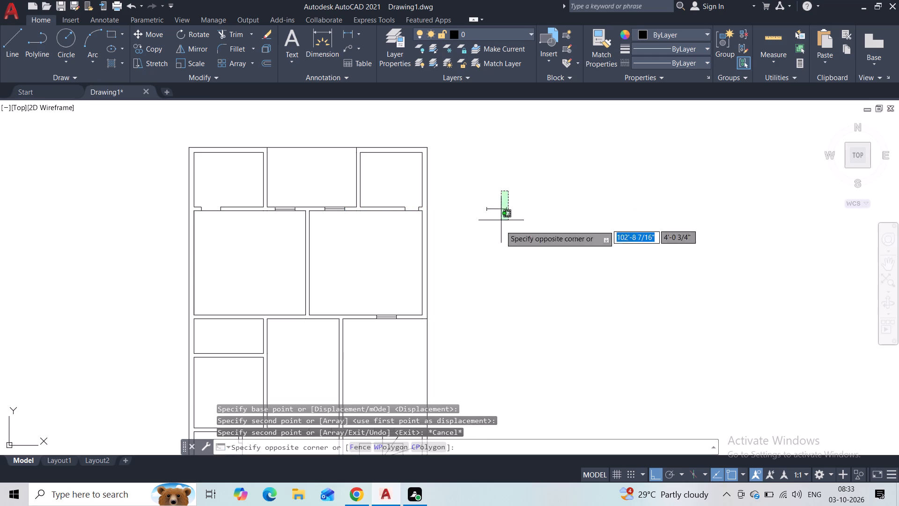
pyautogui.click(501, 225)
pyautogui.click(193, 36)
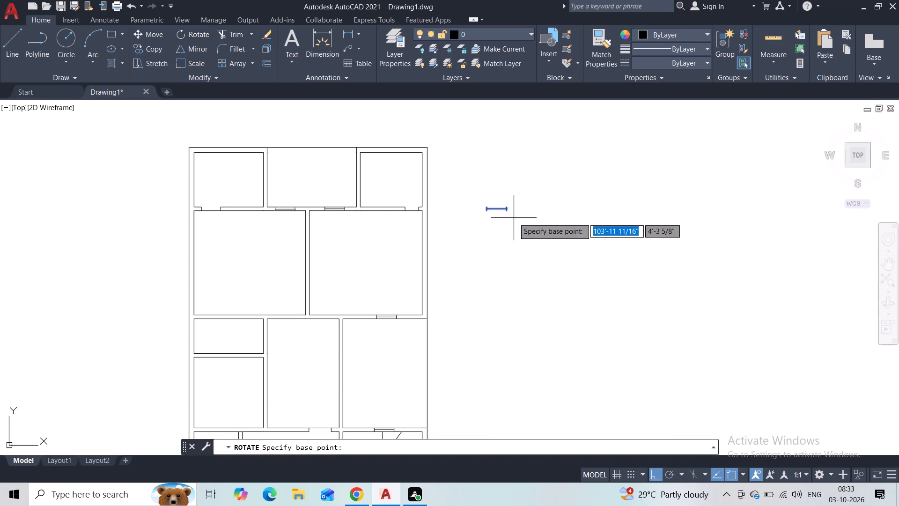
pyautogui.click(509, 211)
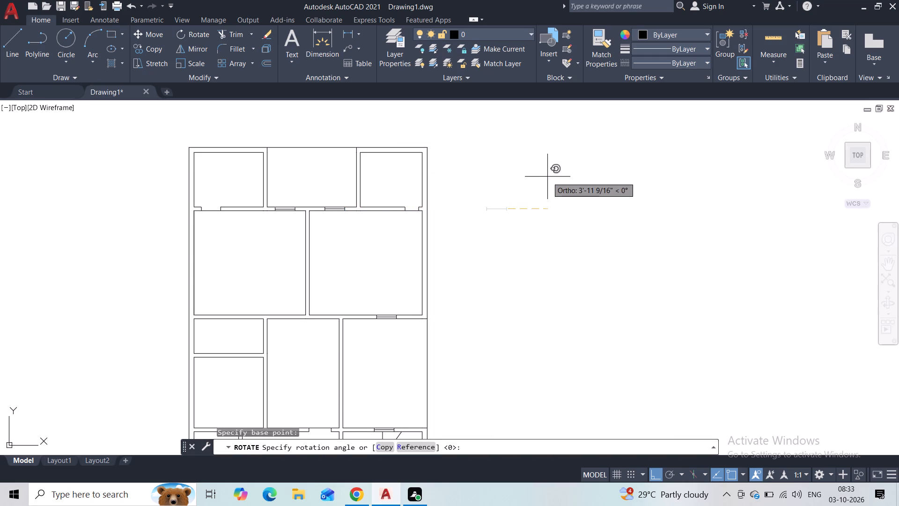
pyautogui.click(526, 152)
# Move the vertical window block by its midpoint onto the wall between the top middle and top-right rooms, with Ortho off.
pyautogui.click(554, 195)
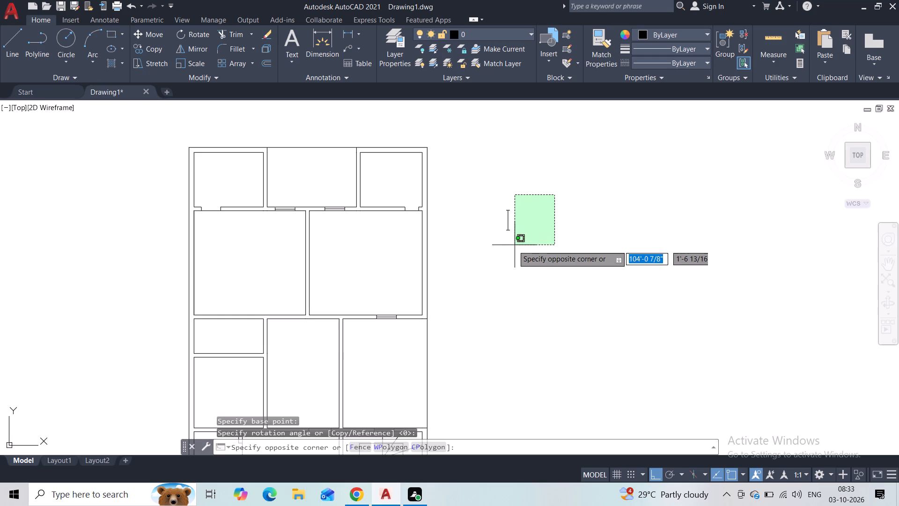
pyautogui.click(506, 256)
pyautogui.click(154, 29)
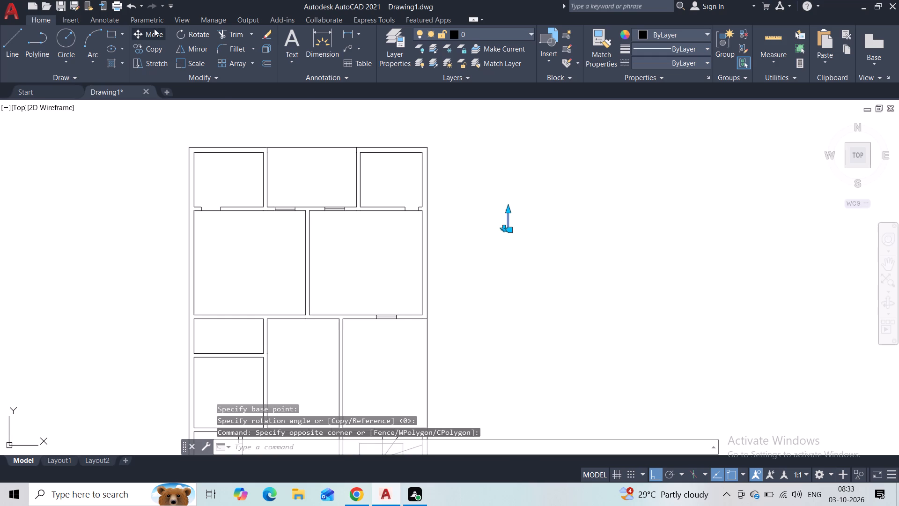
pyautogui.scroll(2, 511, 238)
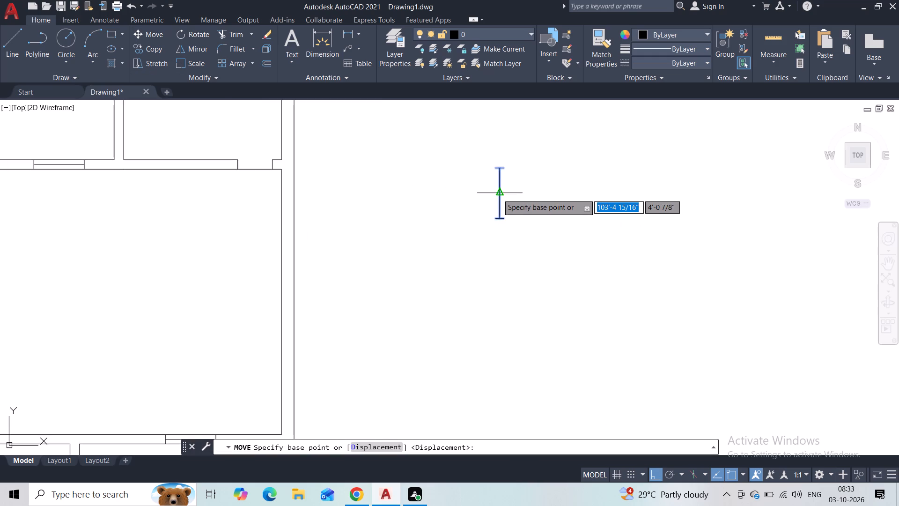
pyautogui.click(498, 194)
pyautogui.moveTo(427, 163); pyautogui.dragTo(484, 353, button='middle')
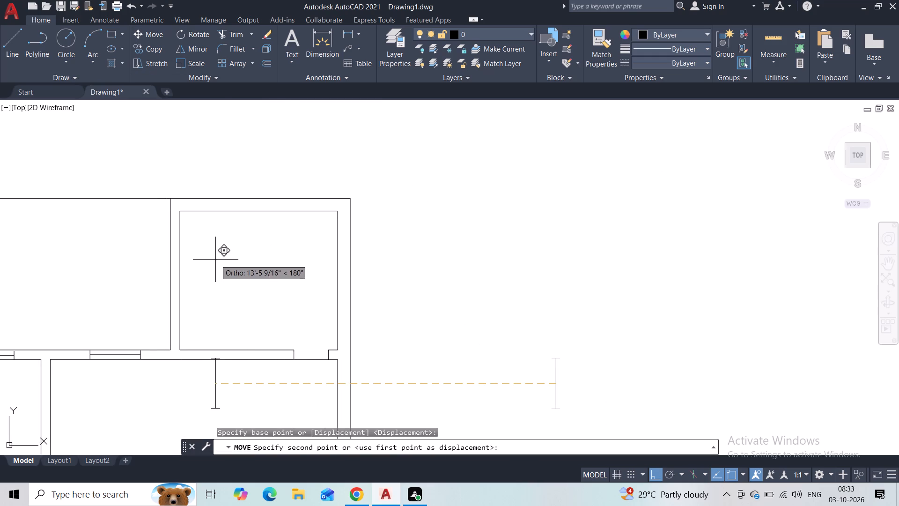
pyautogui.press('F8')
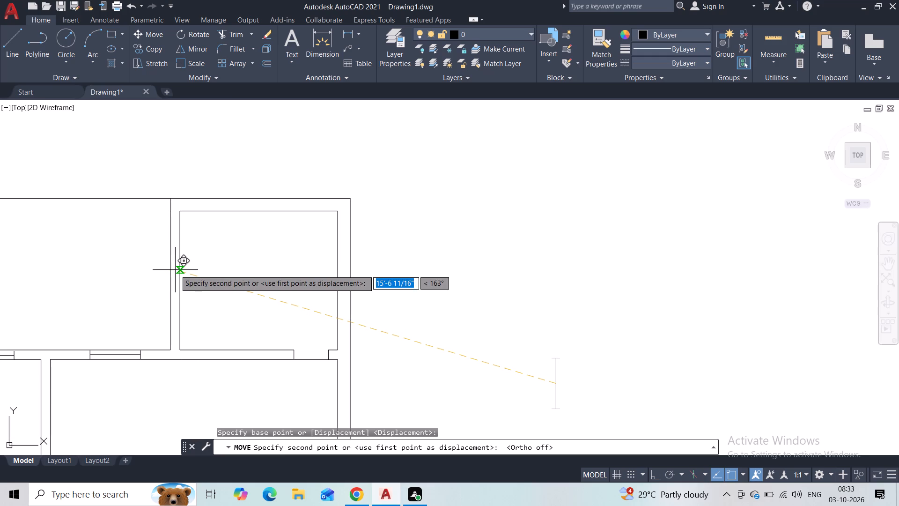
pyautogui.click(175, 270)
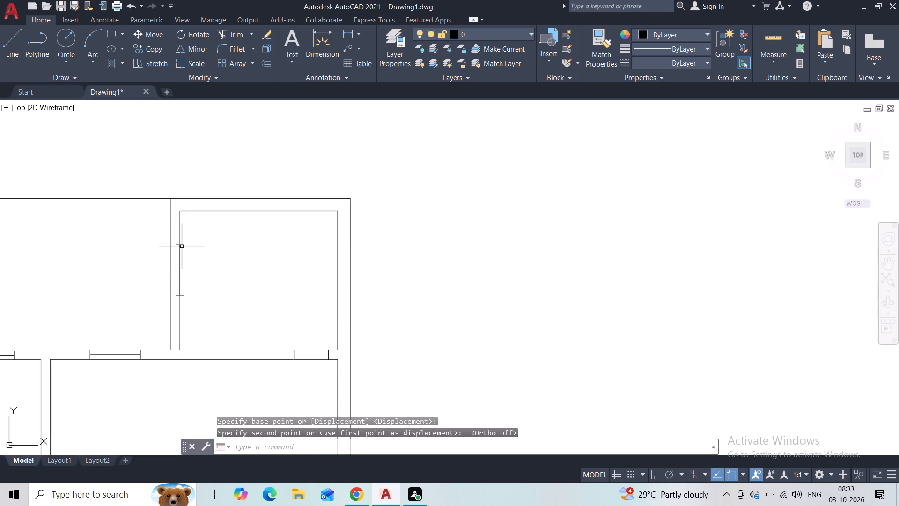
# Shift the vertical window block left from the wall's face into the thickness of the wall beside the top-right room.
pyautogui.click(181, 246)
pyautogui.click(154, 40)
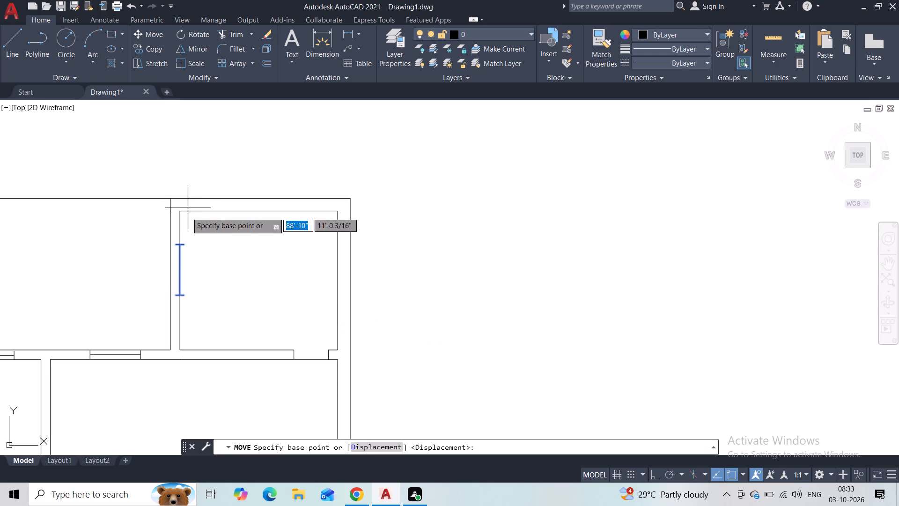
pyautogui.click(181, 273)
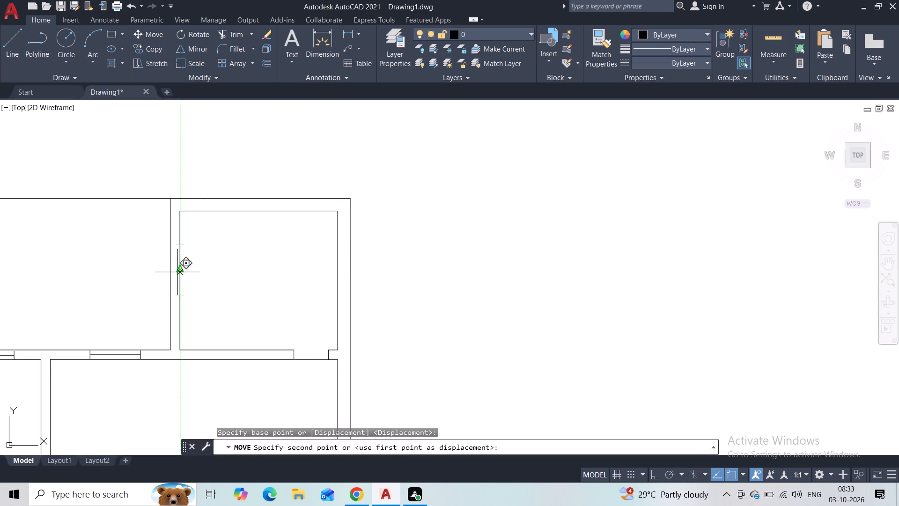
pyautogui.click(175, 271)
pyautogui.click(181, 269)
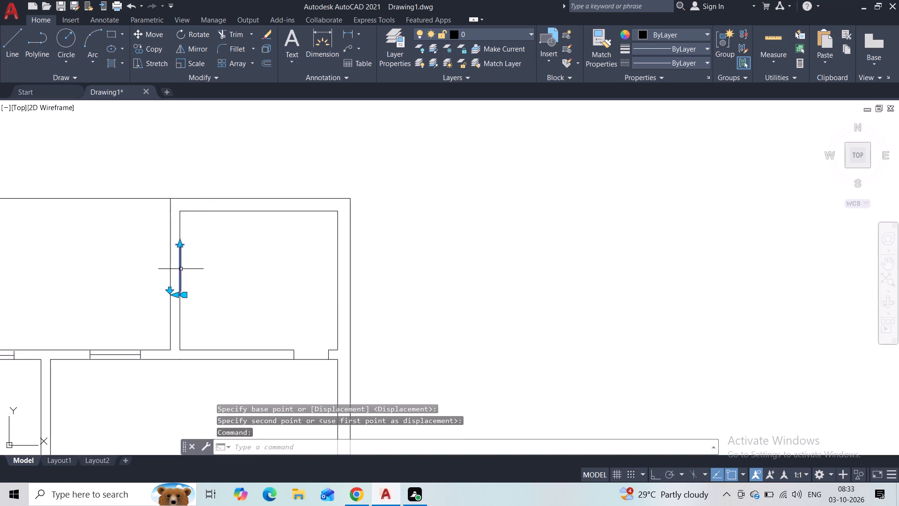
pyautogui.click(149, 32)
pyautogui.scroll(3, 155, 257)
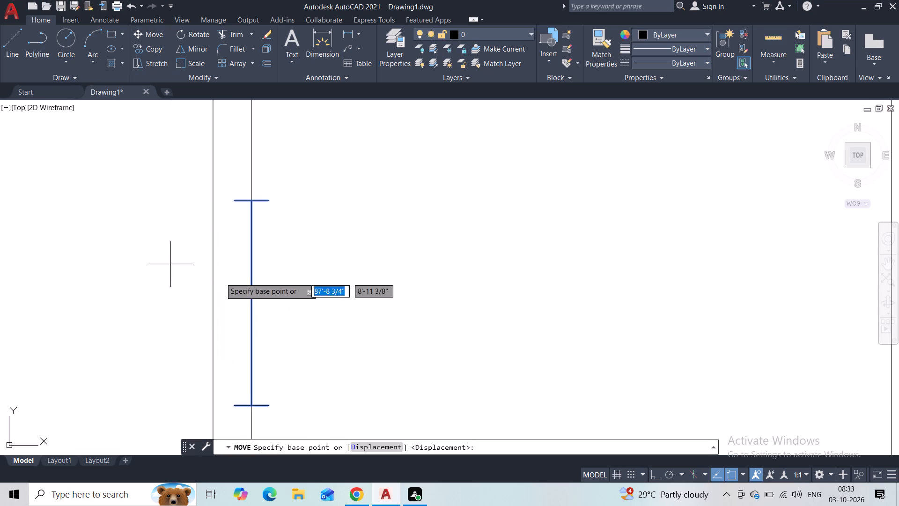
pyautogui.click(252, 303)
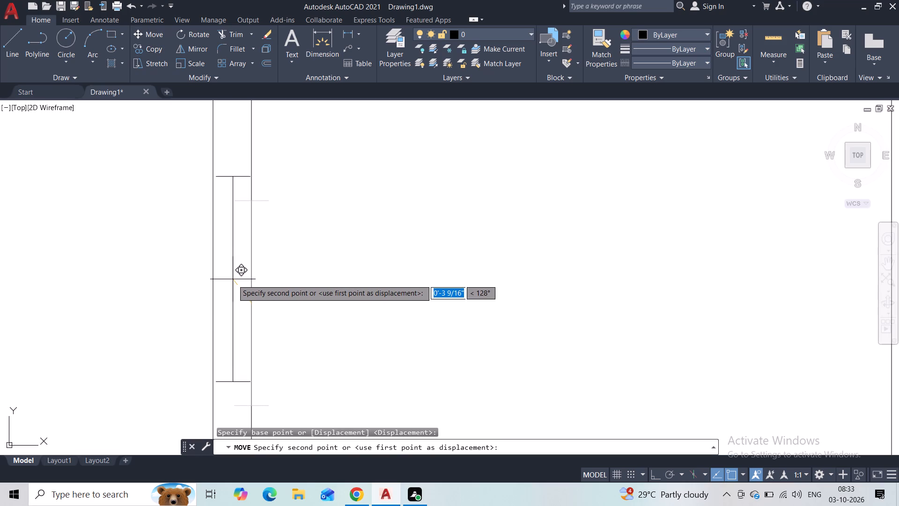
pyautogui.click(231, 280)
# Move the vertical window block by its midpoint into the wall between the top-left and top middle rooms.
pyautogui.click(231, 220)
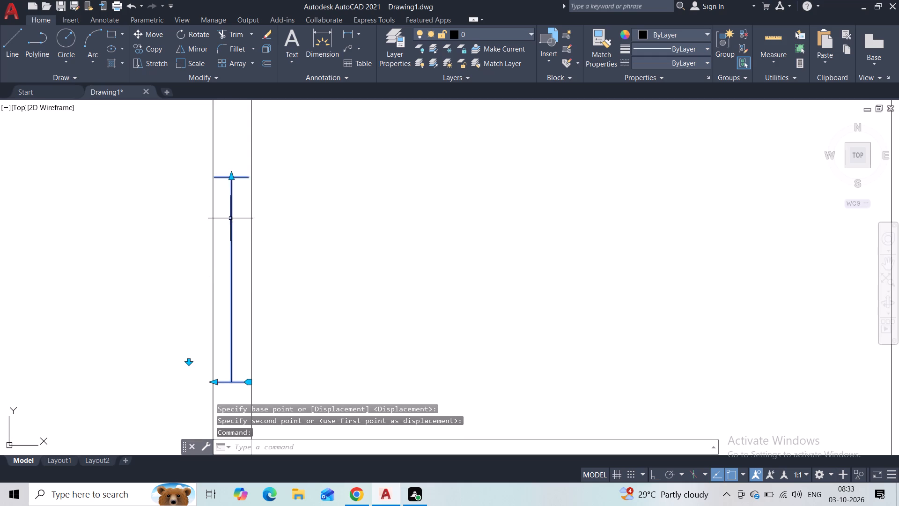
pyautogui.click(157, 35)
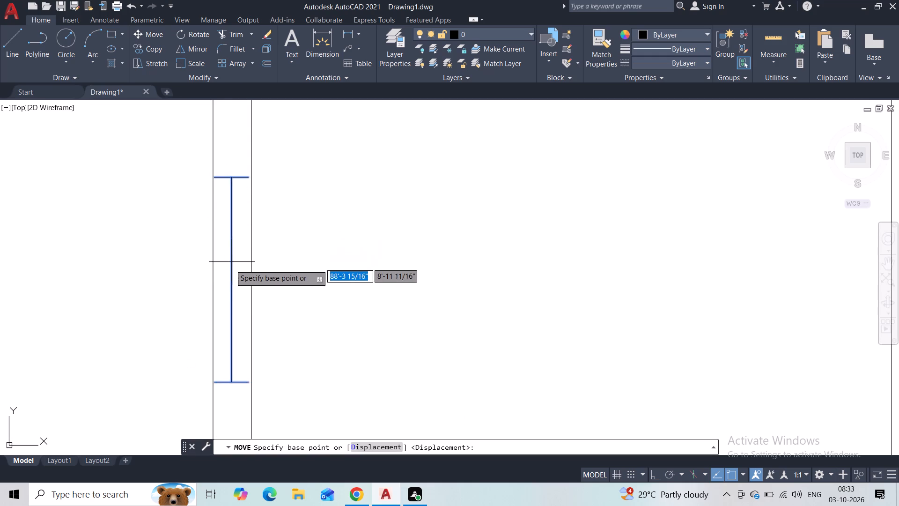
pyautogui.click(232, 281)
pyautogui.scroll(-2, 141, 247)
pyautogui.moveTo(140, 247); pyautogui.dragTo(262, 250, button='middle')
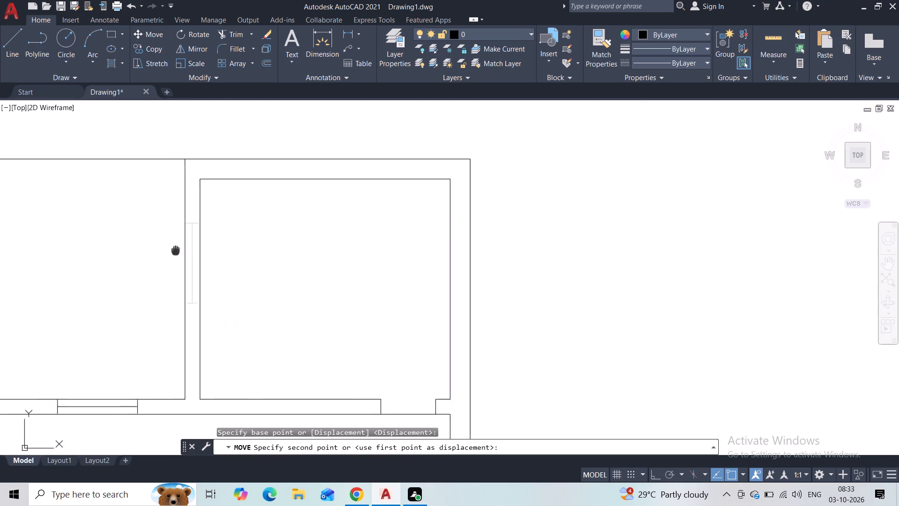
pyautogui.moveTo(262, 250); pyautogui.dragTo(494, 246, button='middle')
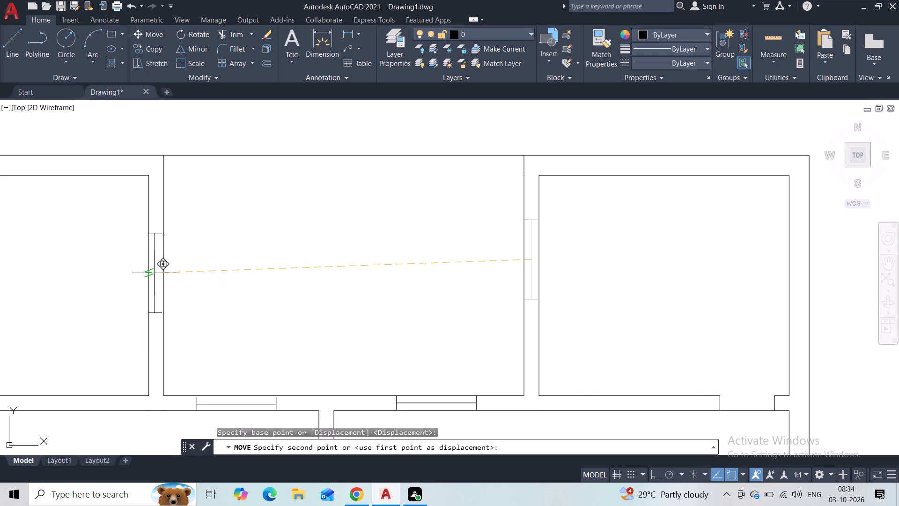
pyautogui.click(155, 273)
# Copy the vertical window block across into the wall between the top middle and top-right rooms, level with the original.
pyautogui.scroll(-2, 244, 220)
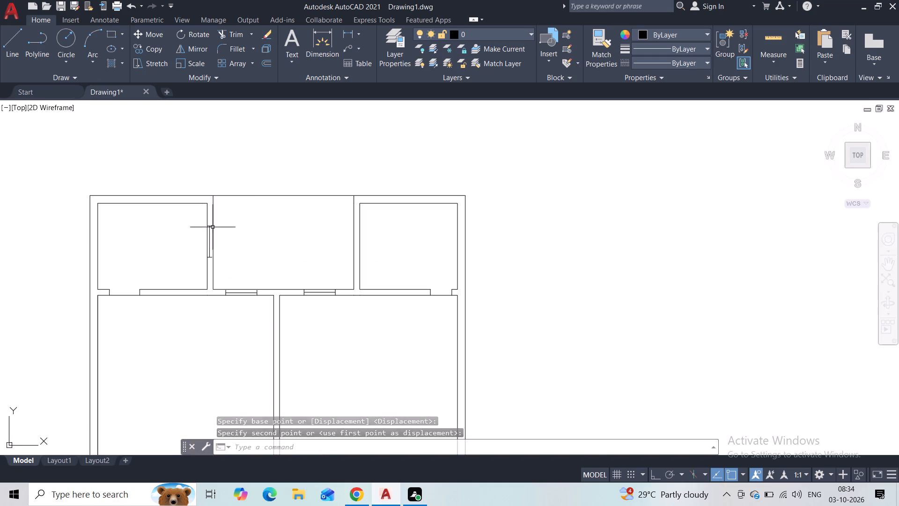
pyautogui.scroll(2, 220, 238)
pyautogui.click(191, 225)
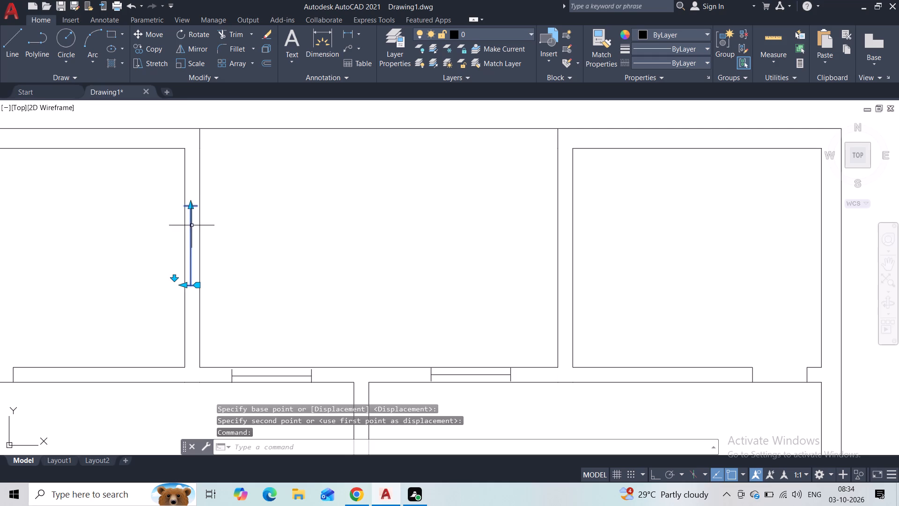
pyautogui.click(155, 45)
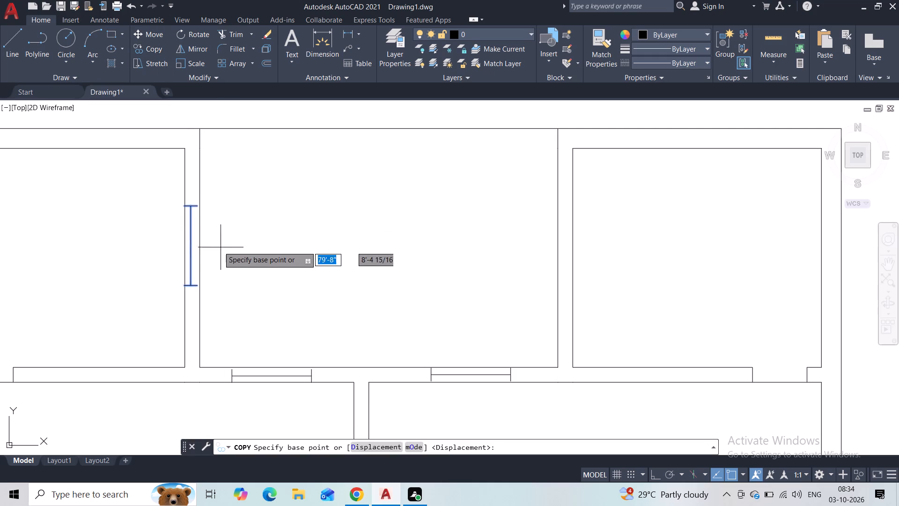
pyautogui.click(192, 243)
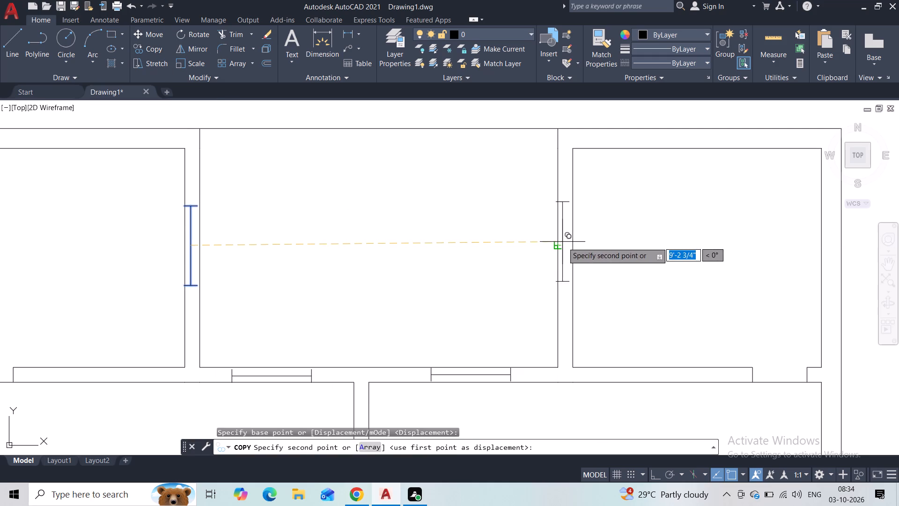
pyautogui.click(564, 243)
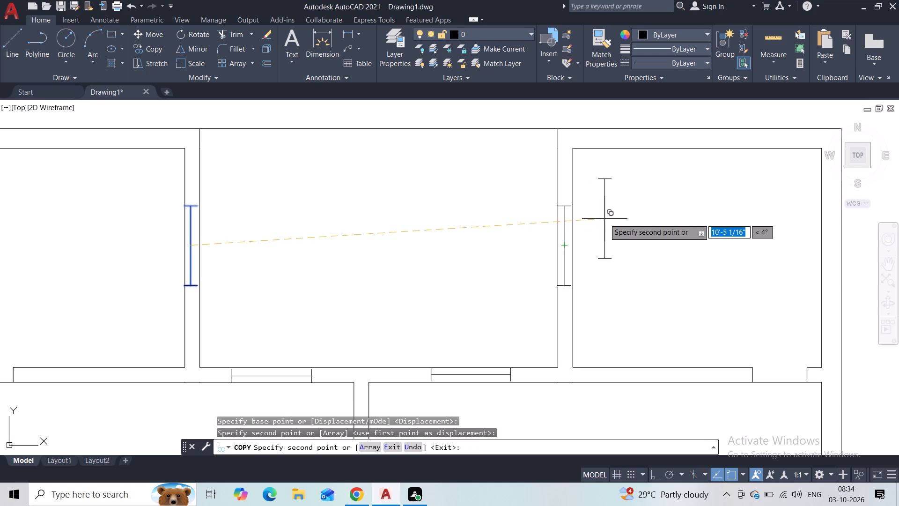
pyautogui.press('Escape')
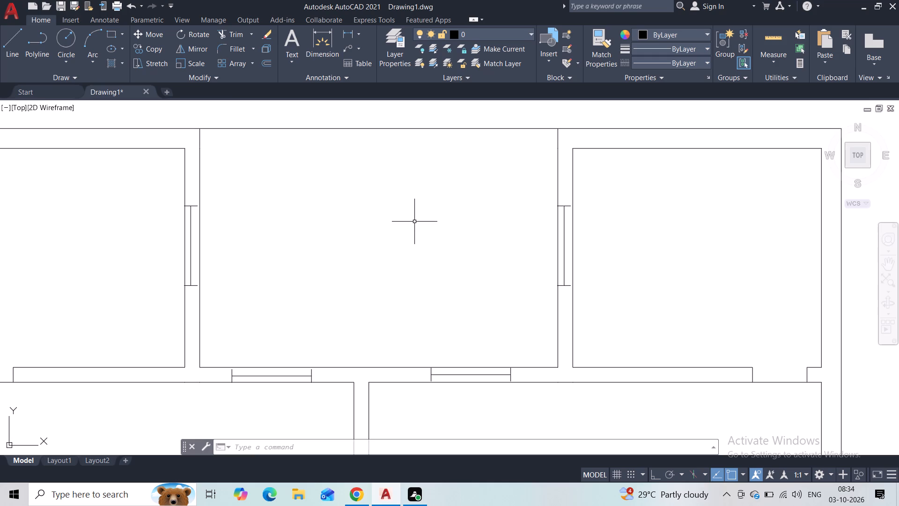
# Copy the vertical window block beside the top-left room into the left outer wall of the large left room.
pyautogui.scroll(-3, 414, 216)
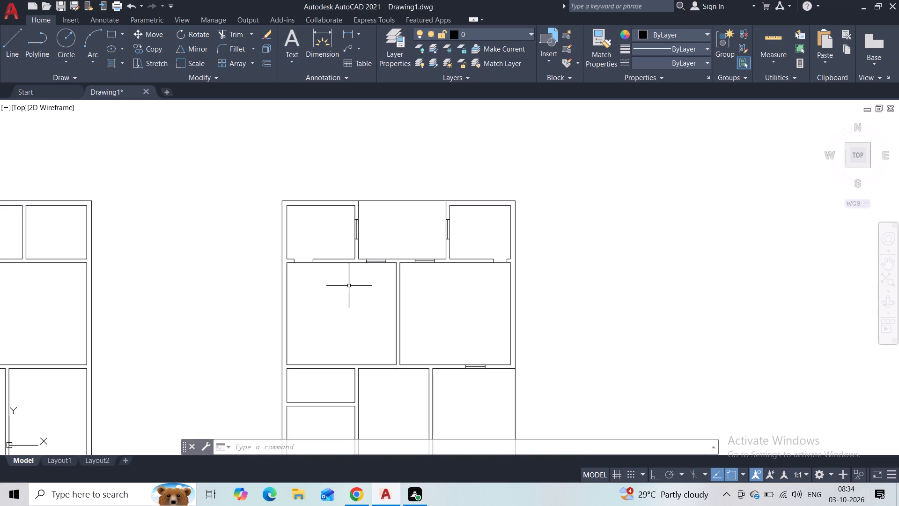
pyautogui.click(359, 238)
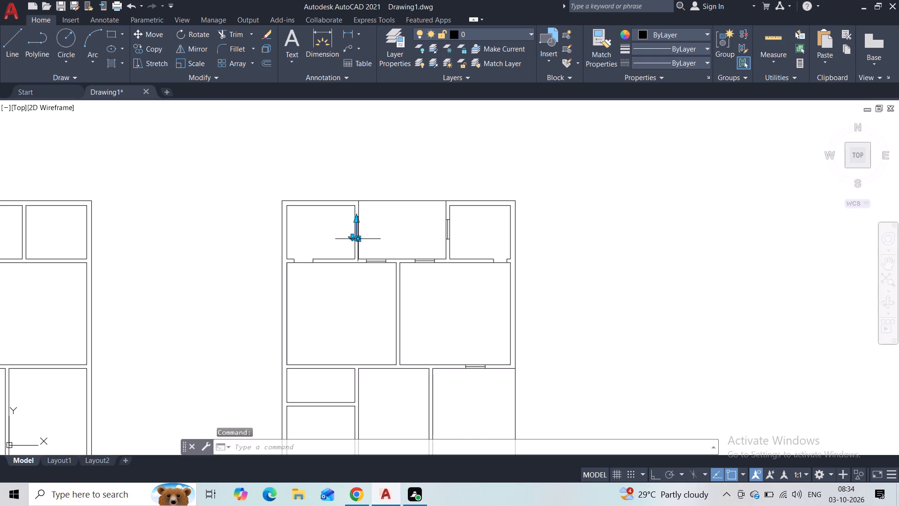
pyautogui.click(153, 47)
pyautogui.scroll(2, 372, 218)
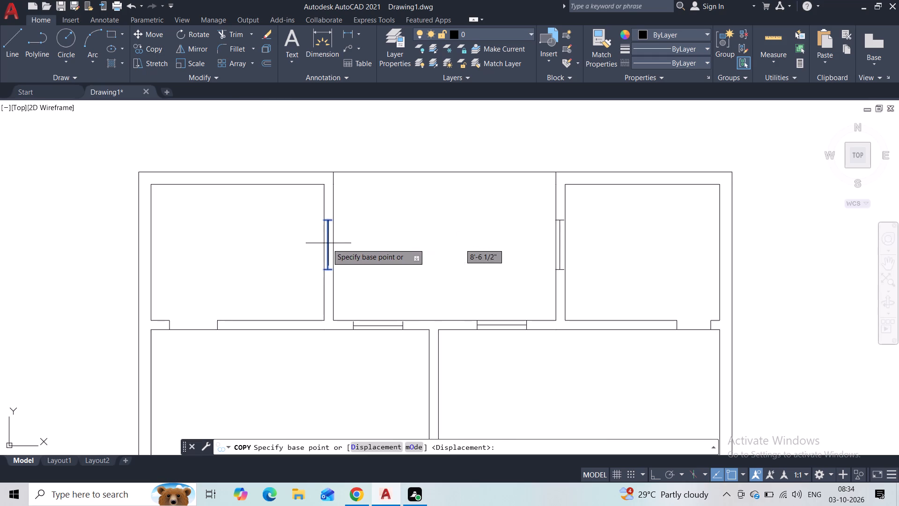
pyautogui.click(327, 244)
pyautogui.moveTo(275, 291); pyautogui.dragTo(361, 134, button='middle')
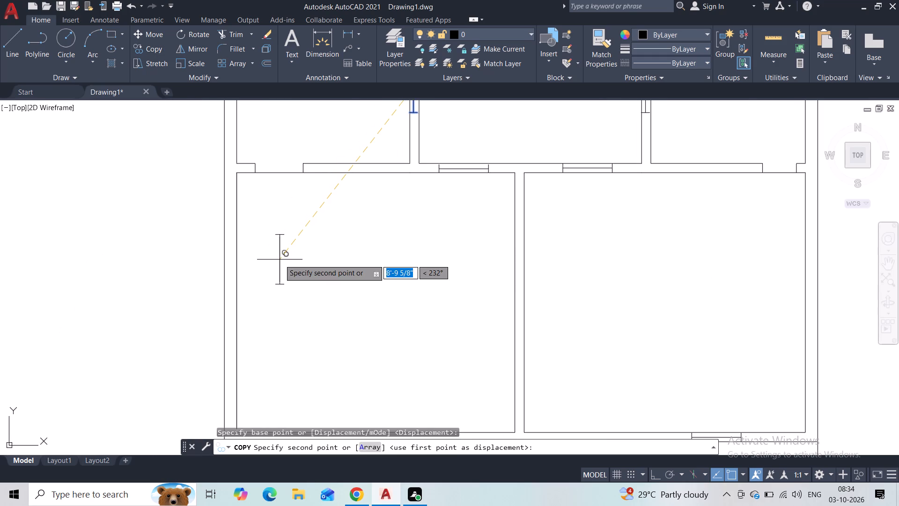
pyautogui.click(230, 295)
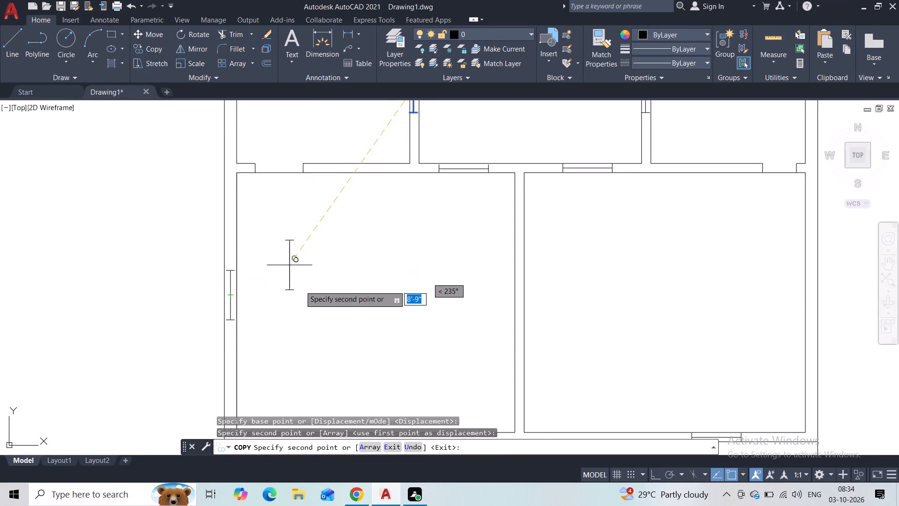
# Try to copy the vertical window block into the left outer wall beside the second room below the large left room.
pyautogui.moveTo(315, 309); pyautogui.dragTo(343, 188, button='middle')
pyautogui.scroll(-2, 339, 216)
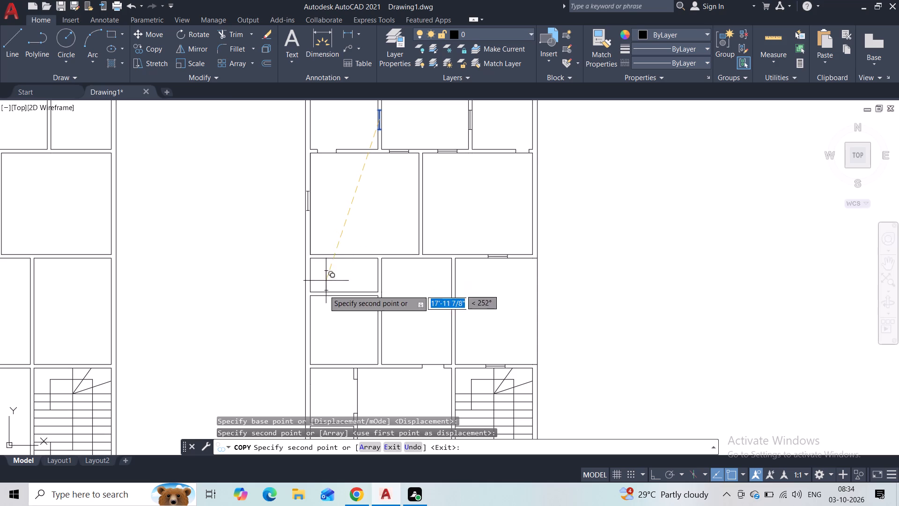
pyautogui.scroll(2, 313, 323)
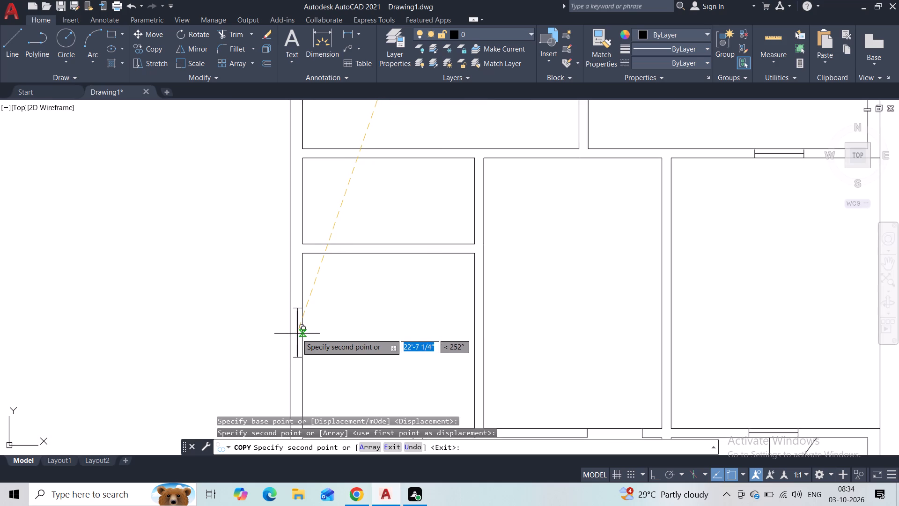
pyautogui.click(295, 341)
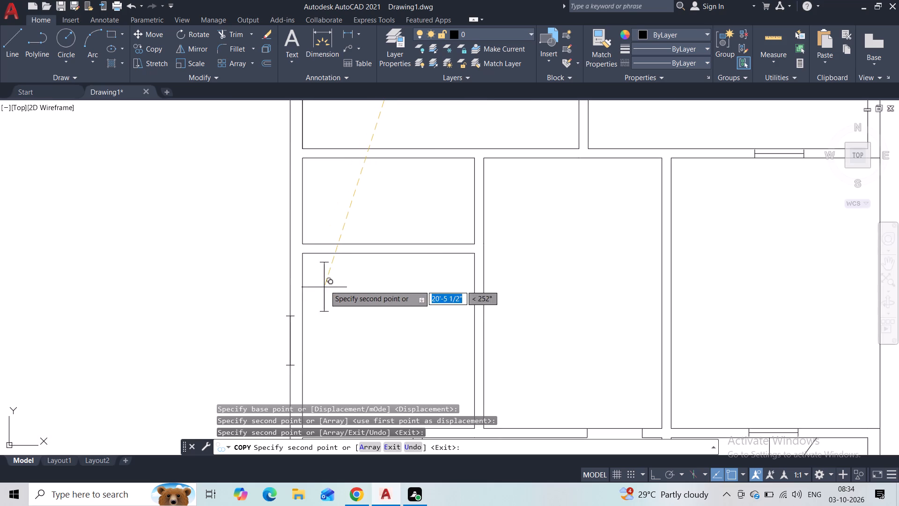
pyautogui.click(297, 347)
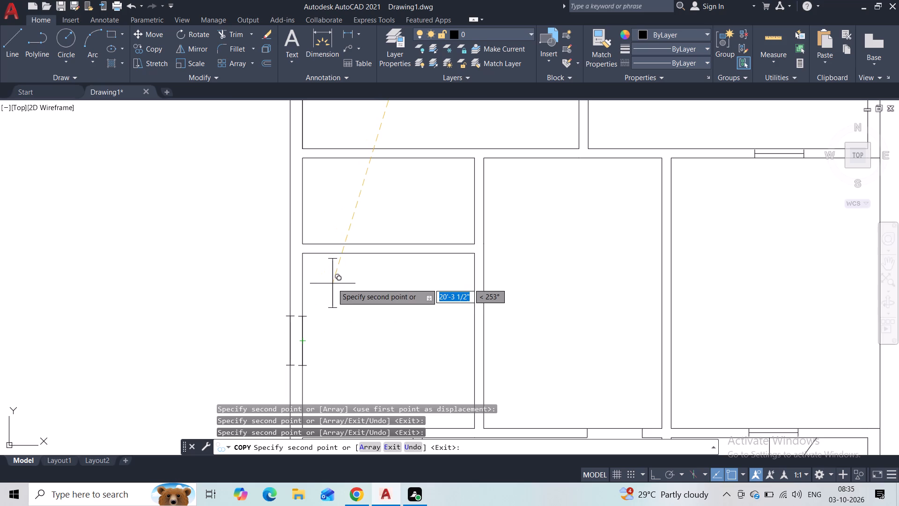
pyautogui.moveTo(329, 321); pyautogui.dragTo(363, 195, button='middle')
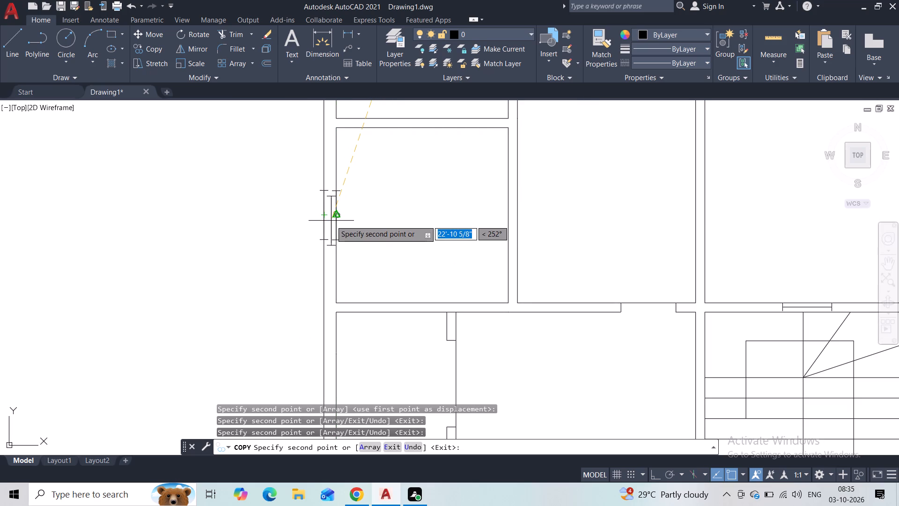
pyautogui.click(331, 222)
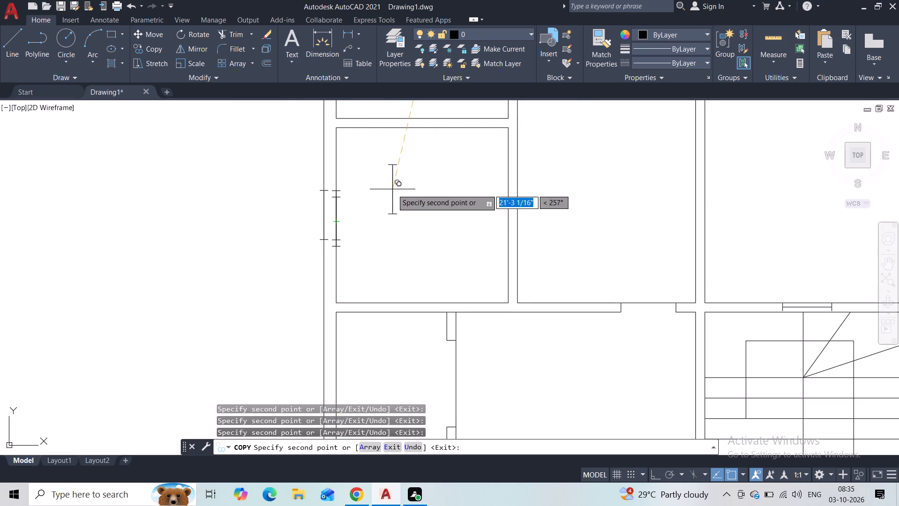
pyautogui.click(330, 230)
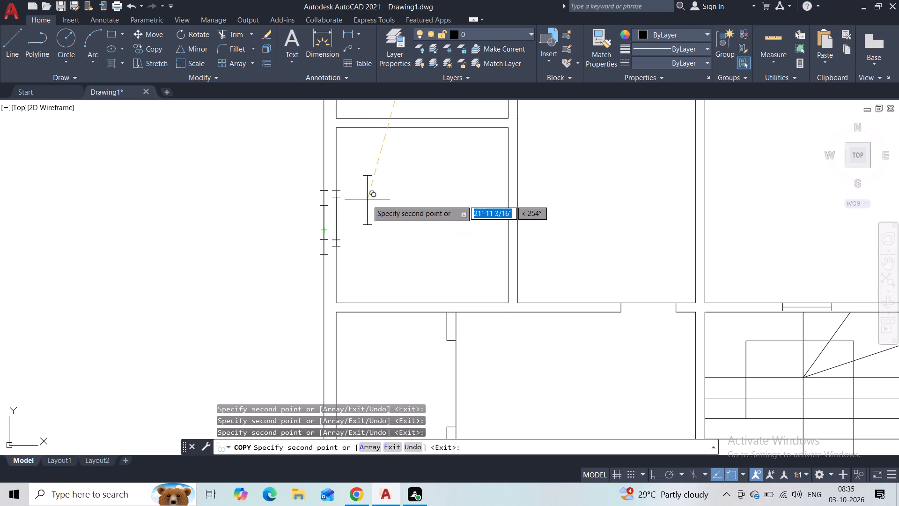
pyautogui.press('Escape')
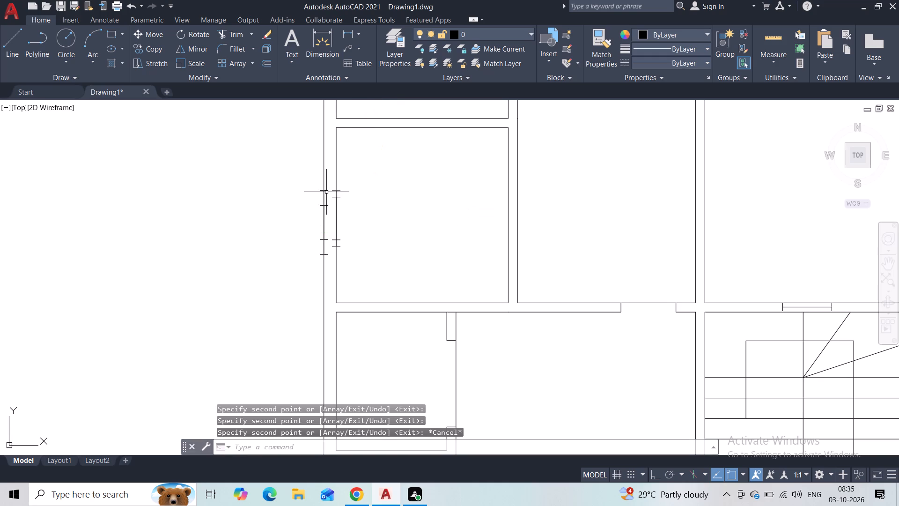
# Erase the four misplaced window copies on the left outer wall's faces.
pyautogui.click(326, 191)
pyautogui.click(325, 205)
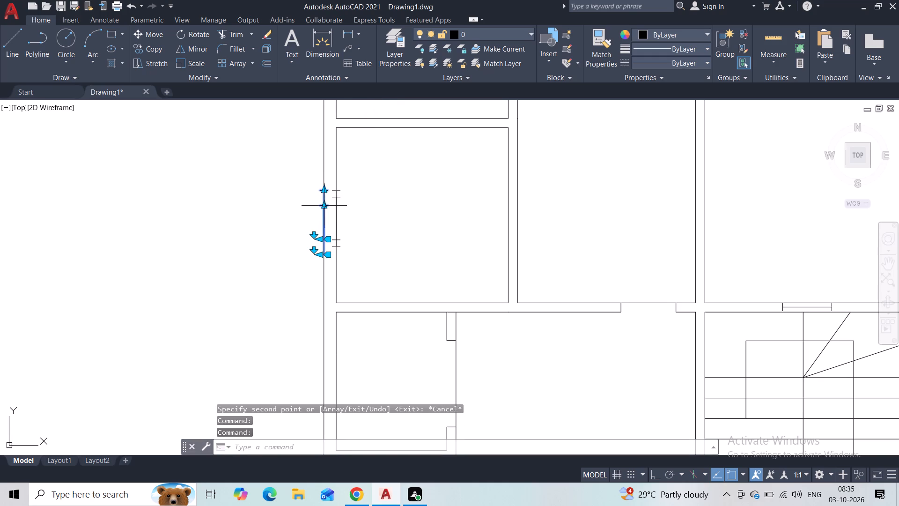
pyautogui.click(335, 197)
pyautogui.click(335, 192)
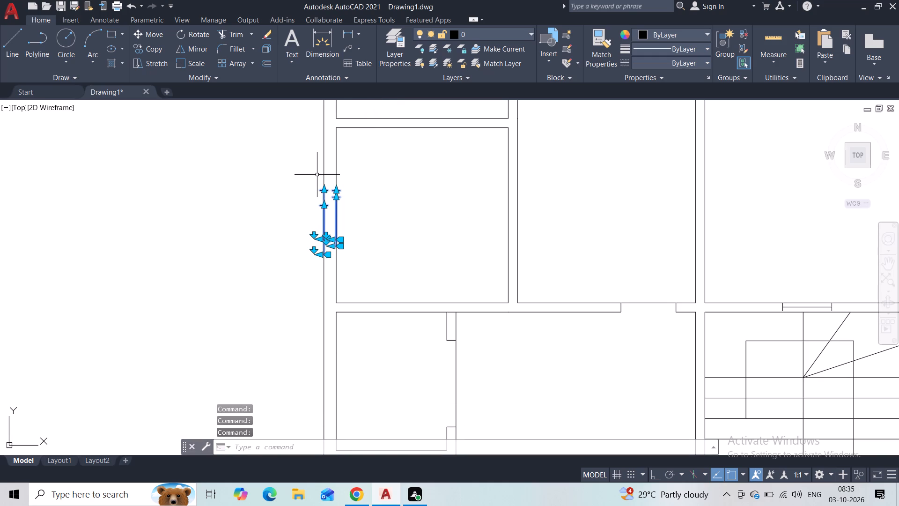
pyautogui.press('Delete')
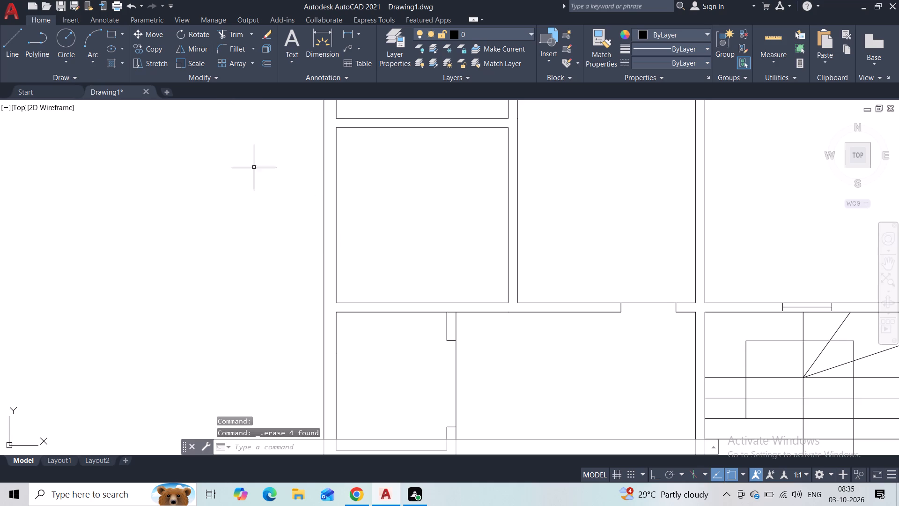
# Copy the vertical window block beside the large left room down the outer wall, centring it in the wall beside the second room below.
pyautogui.scroll(-1, 268, 193)
pyautogui.scroll(-1, 340, 181)
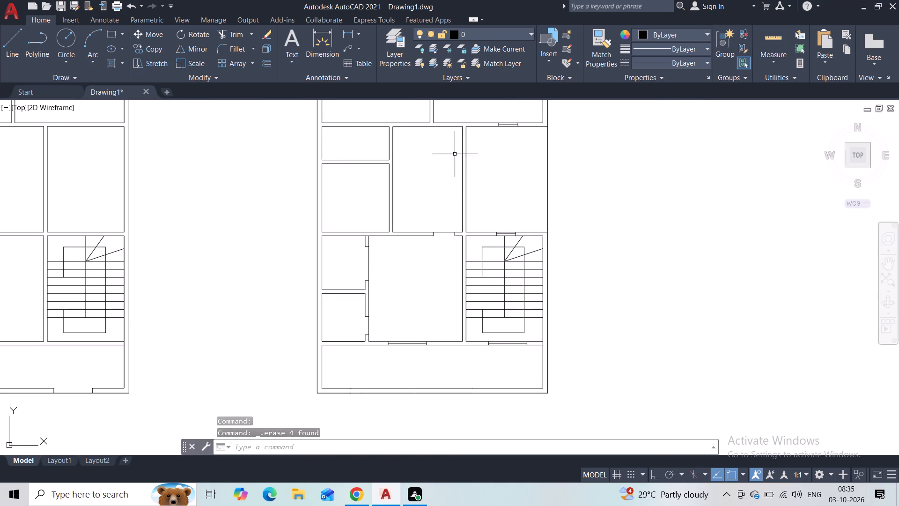
pyautogui.moveTo(454, 155); pyautogui.dragTo(442, 324, button='middle')
pyautogui.scroll(2, 309, 237)
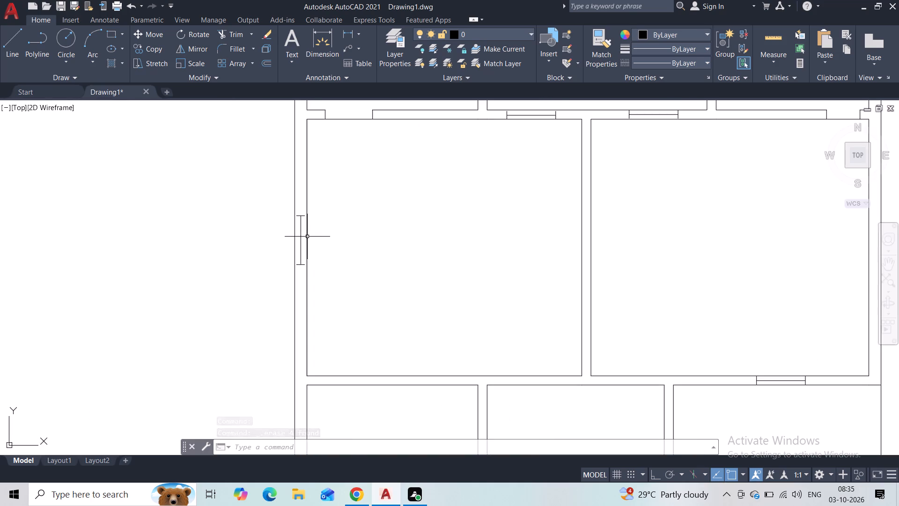
pyautogui.scroll(1, 306, 236)
pyautogui.click(299, 235)
pyautogui.click(295, 235)
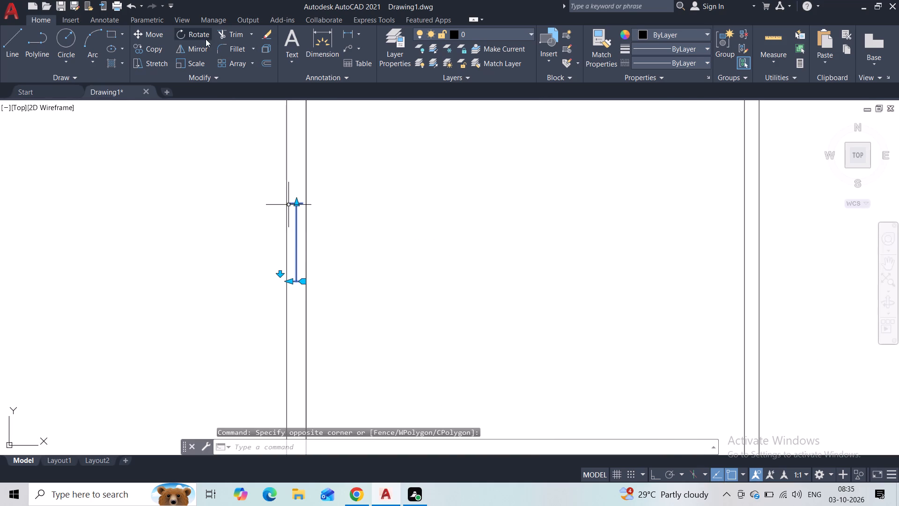
pyautogui.click(144, 47)
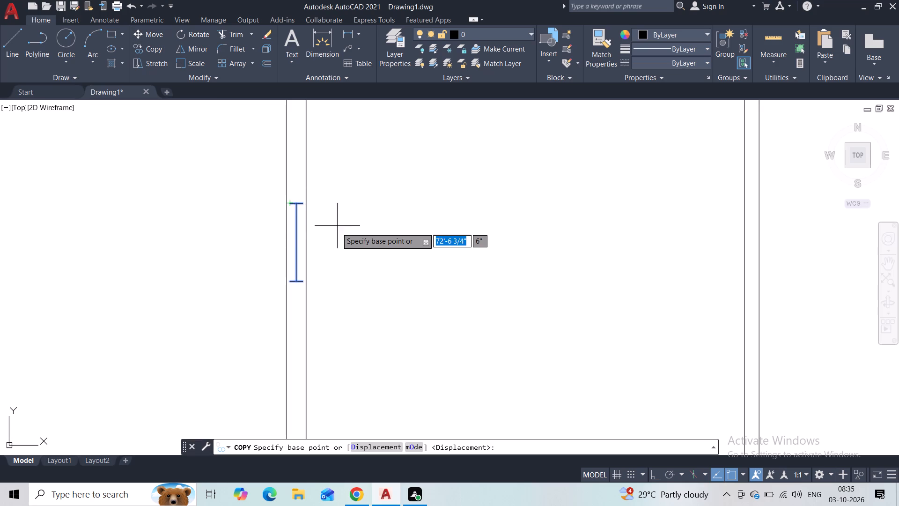
pyautogui.click(298, 240)
pyautogui.scroll(-1, 333, 269)
pyautogui.moveTo(333, 272); pyautogui.dragTo(330, 149, button='middle')
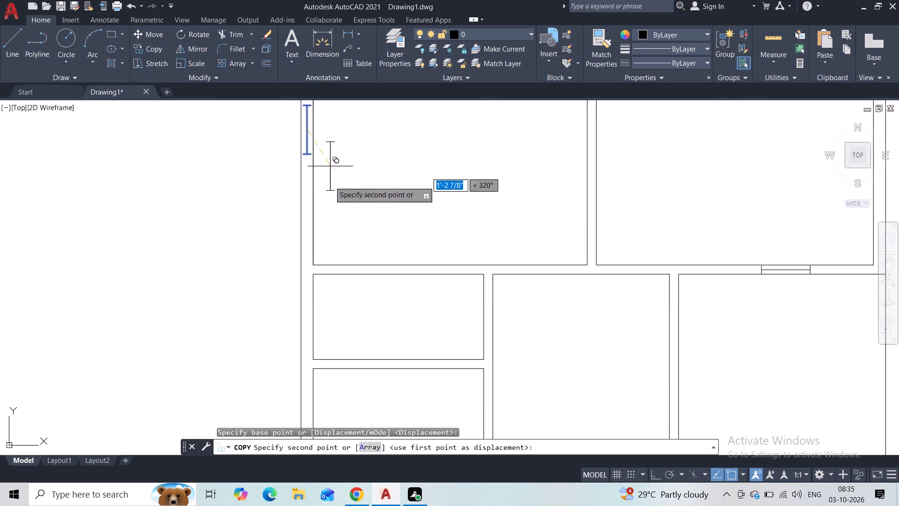
pyautogui.scroll(-1, 330, 191)
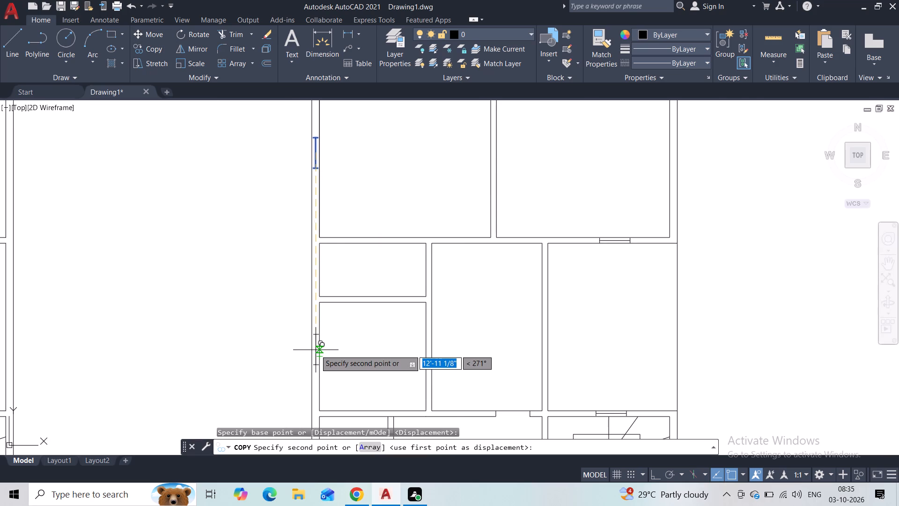
pyautogui.click(316, 350)
pyautogui.moveTo(288, 310); pyautogui.dragTo(329, 206, button='middle')
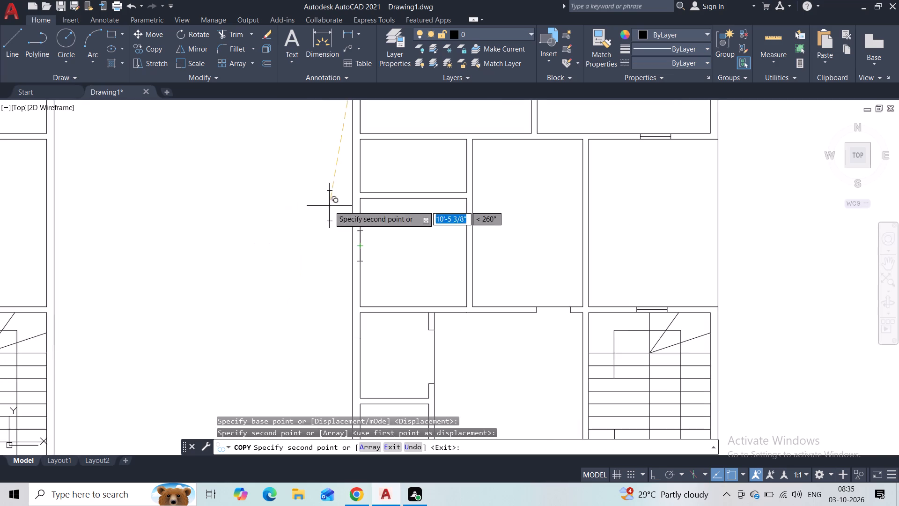
pyautogui.scroll(1, 352, 275)
pyautogui.scroll(3, 352, 231)
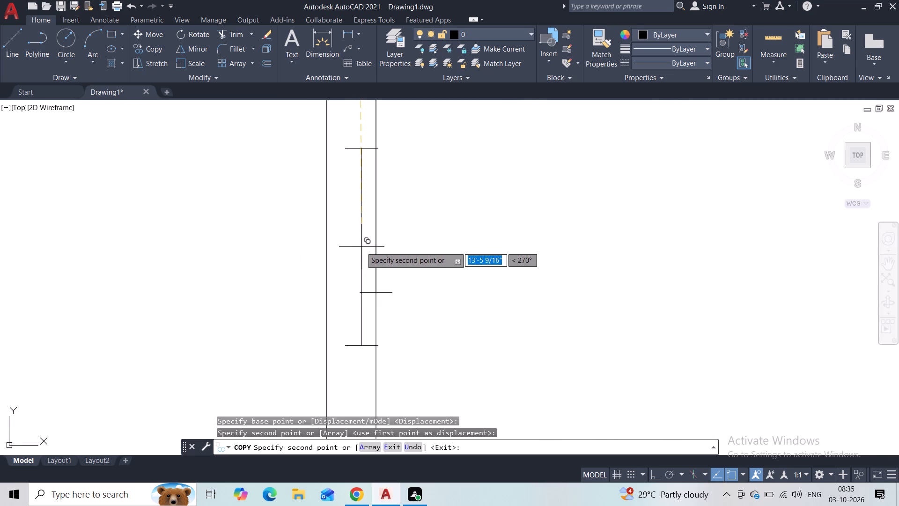
pyautogui.click(351, 242)
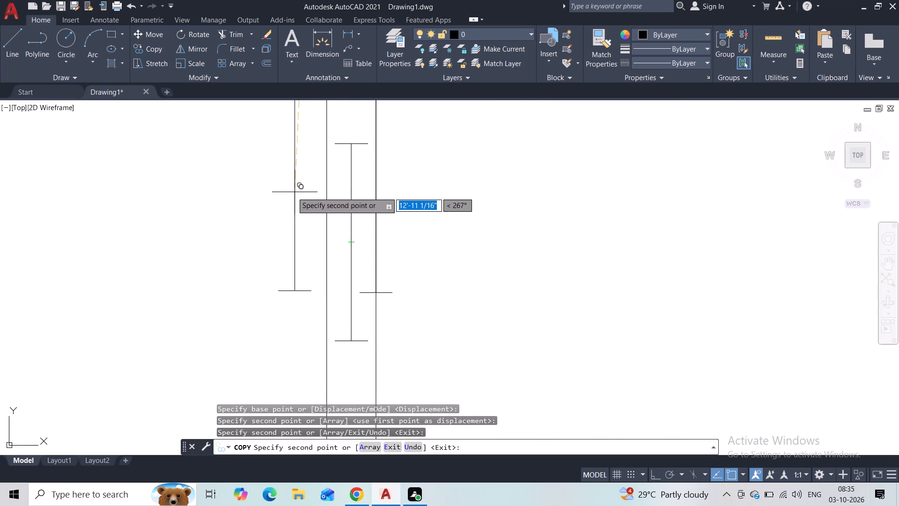
pyautogui.press('Escape')
# Erase the extra window copy sitting on the inner face of the left outer wall.
pyautogui.click(366, 293)
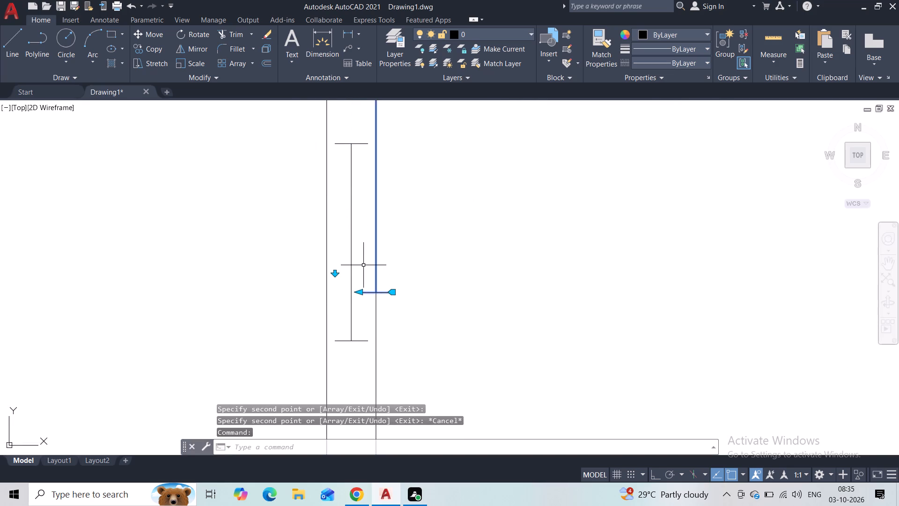
pyautogui.press('Delete')
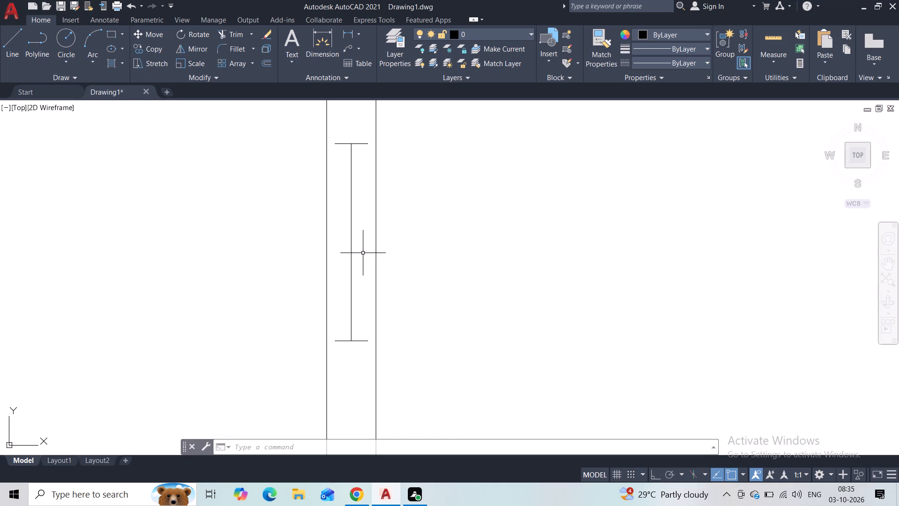
# Copy the horizontal window block above the staircase into the wall between the two small lower-left rooms.
pyautogui.scroll(-3, 354, 251)
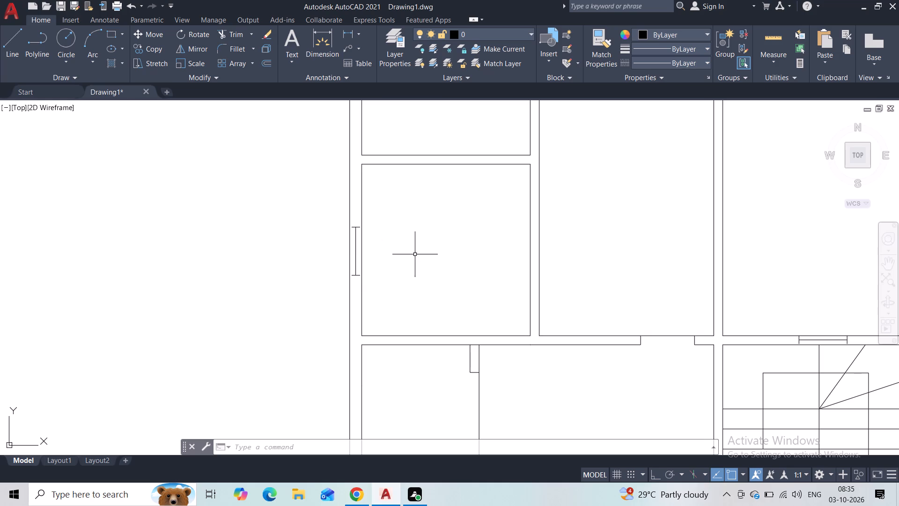
pyautogui.moveTo(420, 291); pyautogui.dragTo(399, 223, button='middle')
pyautogui.scroll(-2, 365, 216)
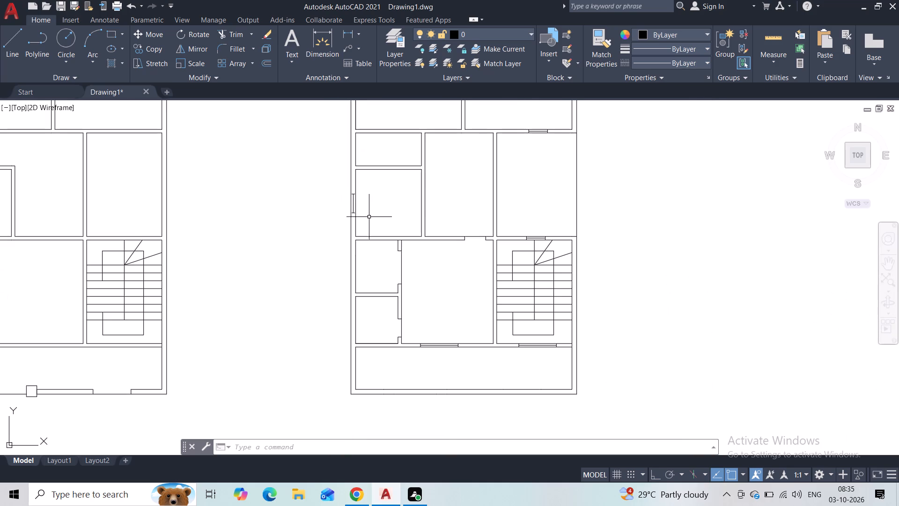
pyautogui.click(544, 237)
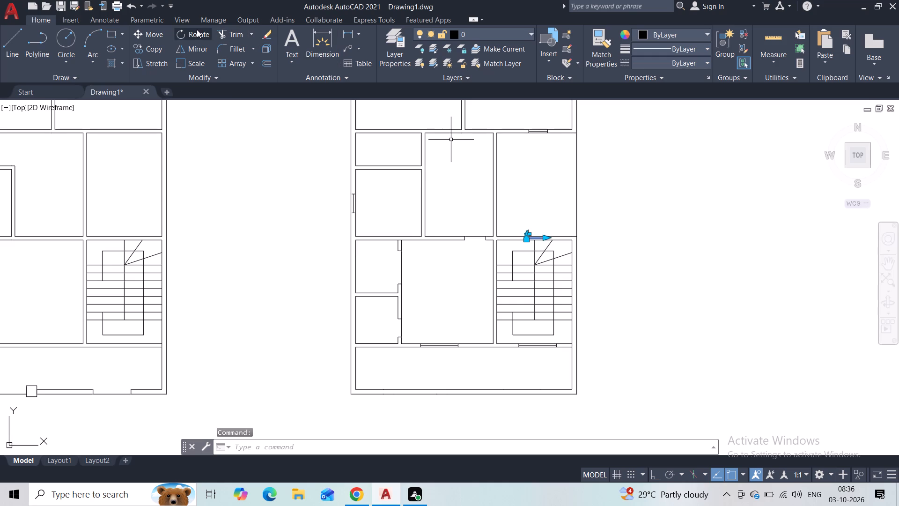
pyautogui.click(150, 45)
pyautogui.scroll(2, 521, 238)
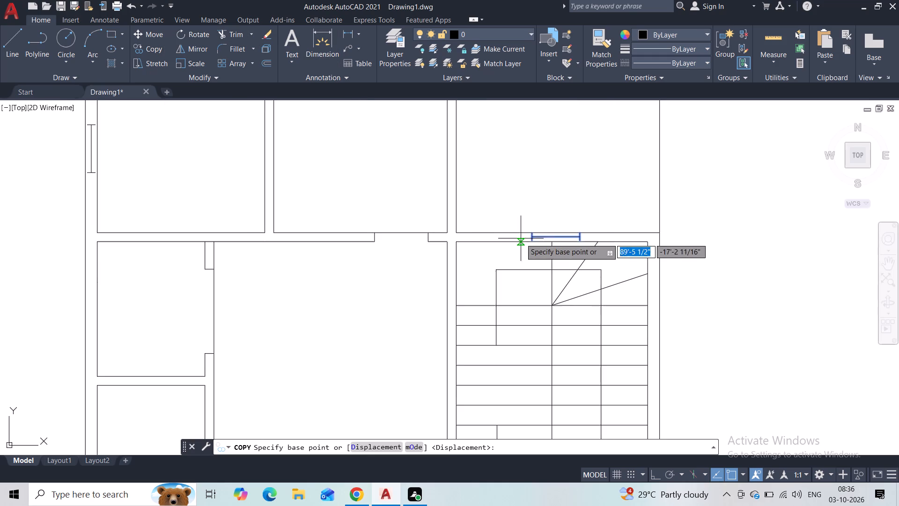
pyautogui.click(549, 238)
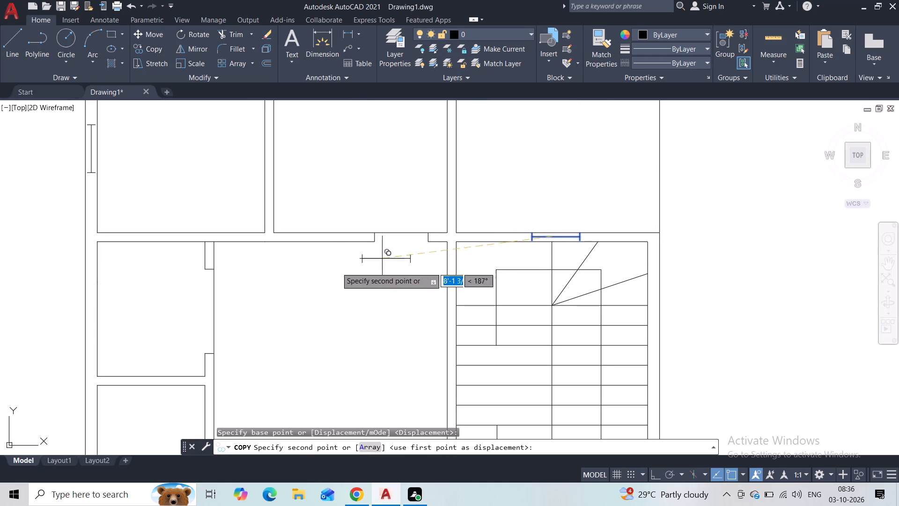
pyautogui.moveTo(284, 324); pyautogui.dragTo(411, 153, button='middle')
pyautogui.scroll(-1, 383, 223)
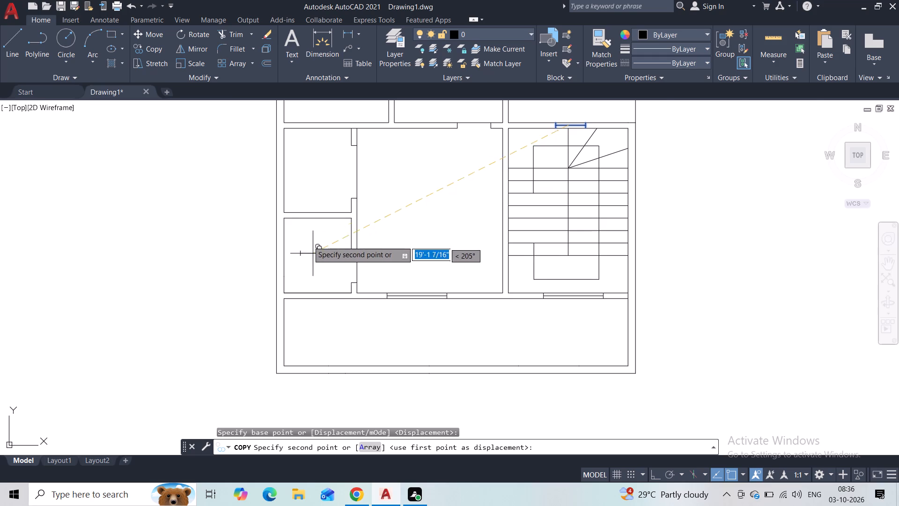
pyautogui.scroll(1, 309, 228)
pyautogui.click(315, 207)
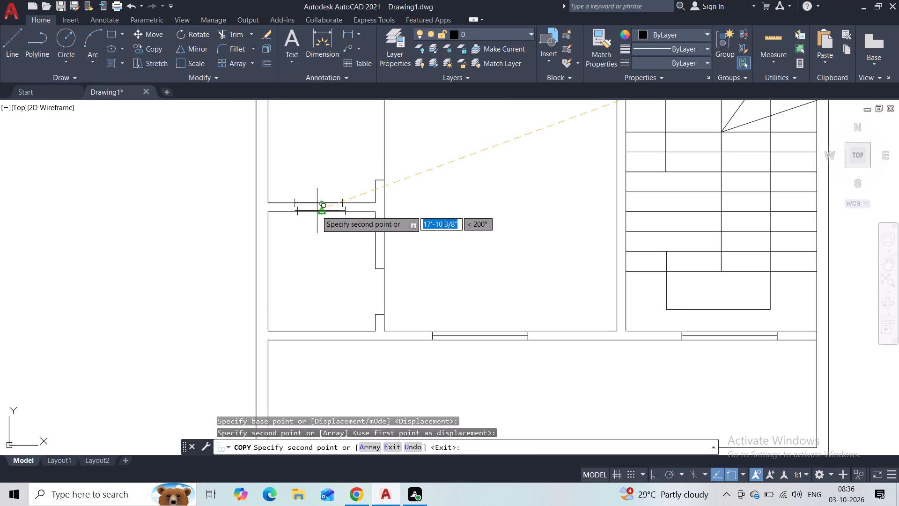
pyautogui.scroll(1, 312, 207)
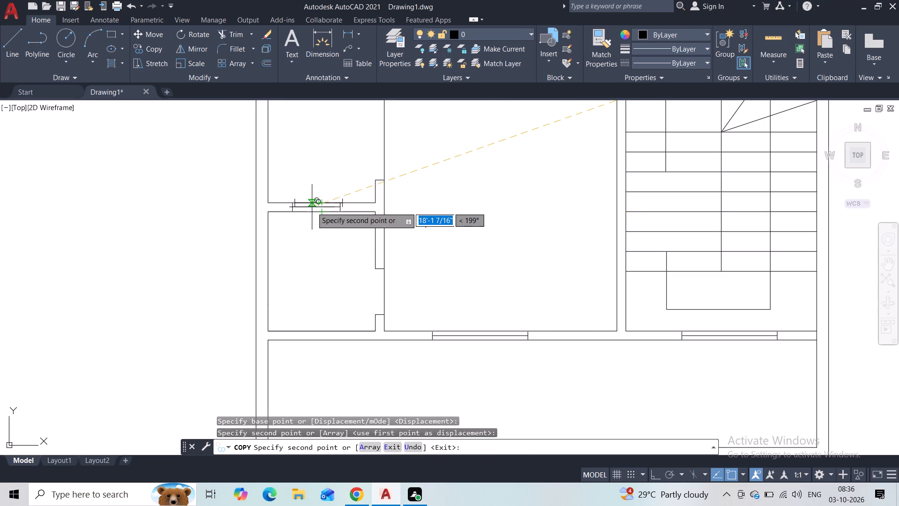
pyautogui.scroll(2, 312, 207)
pyautogui.click(310, 208)
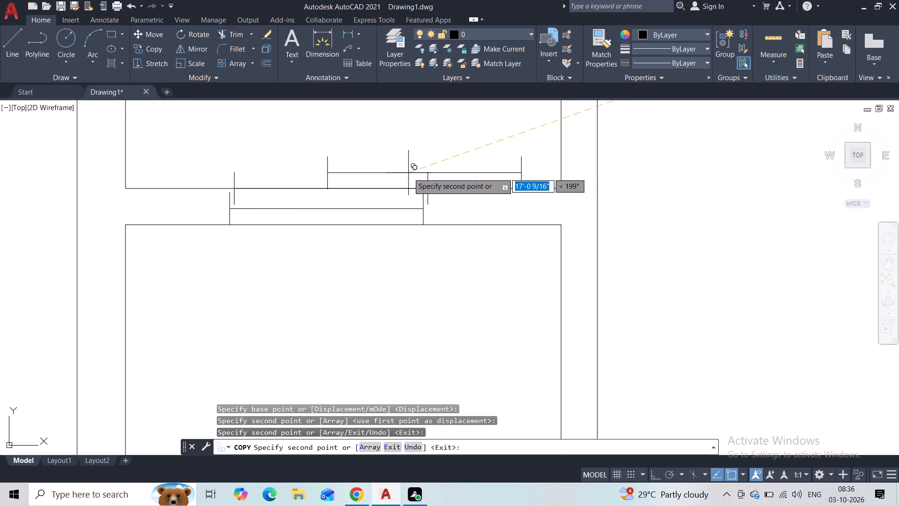
pyautogui.press('Escape')
# Erase the extra horizontal window copy lying on the upper face of the wall between the two small rooms.
pyautogui.click(430, 177)
pyautogui.click(426, 177)
pyautogui.press('Delete')
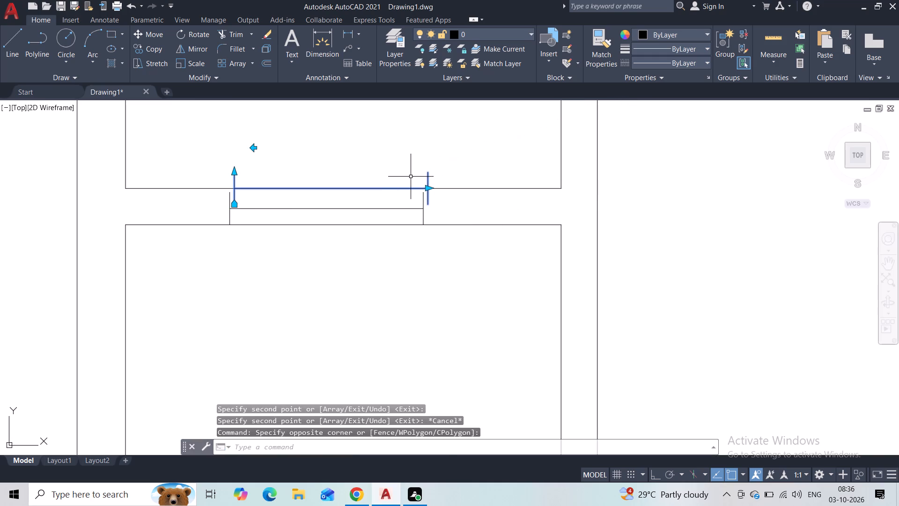
# Trim away the bottom inner wall line of the lower small room on the duplicate plan's left side.
pyautogui.scroll(-4, 407, 175)
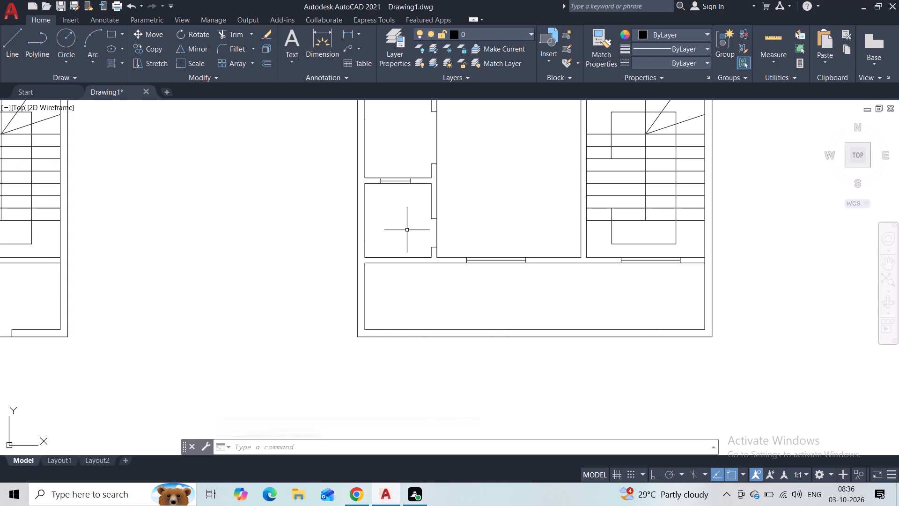
pyautogui.scroll(1, 404, 238)
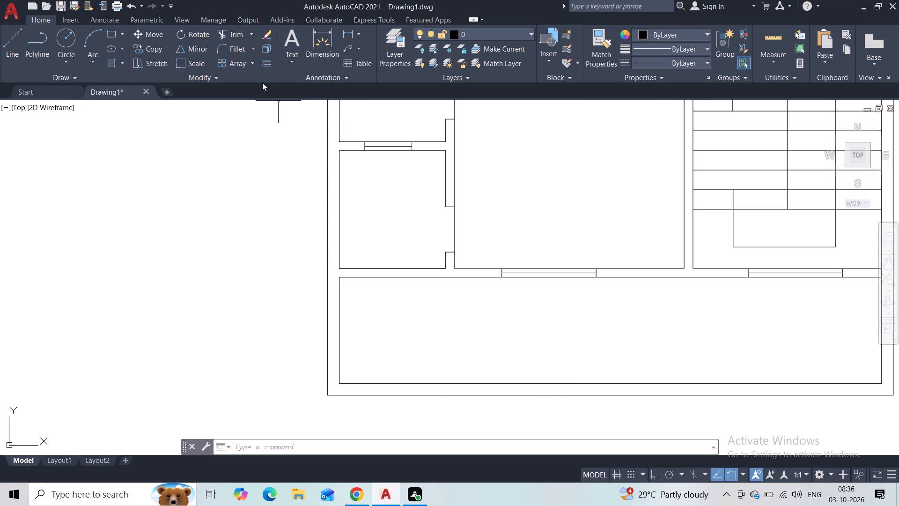
pyautogui.click(223, 34)
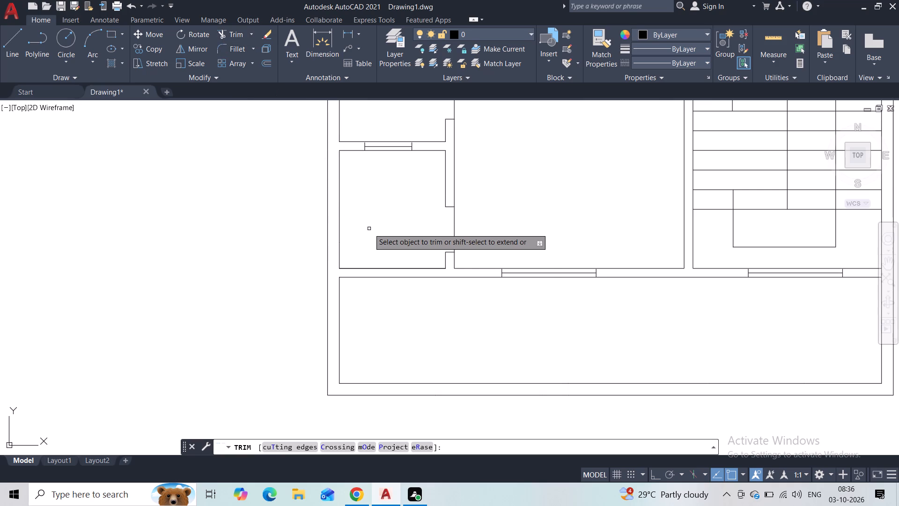
pyautogui.moveTo(377, 262); pyautogui.dragTo(375, 271)
pyautogui.press('Escape')
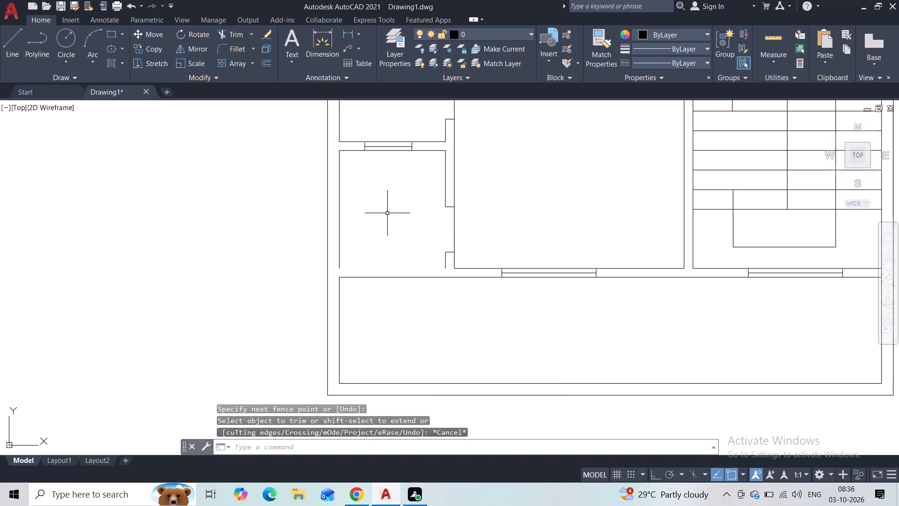
# Draw a 4 1/2" vertical line extending the small room's left inner face down to the bottom strip's upper line.
pyautogui.click(15, 45)
pyautogui.click(342, 271)
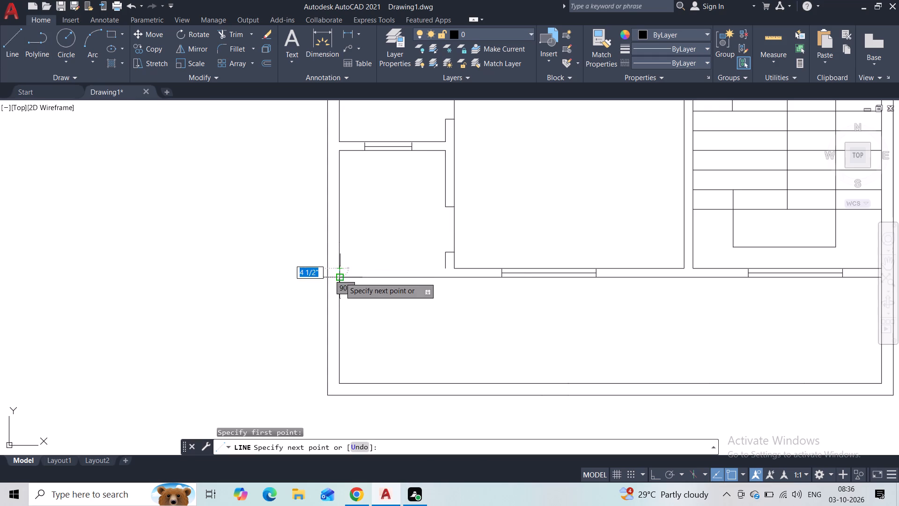
pyautogui.click(340, 277)
pyautogui.press('Escape')
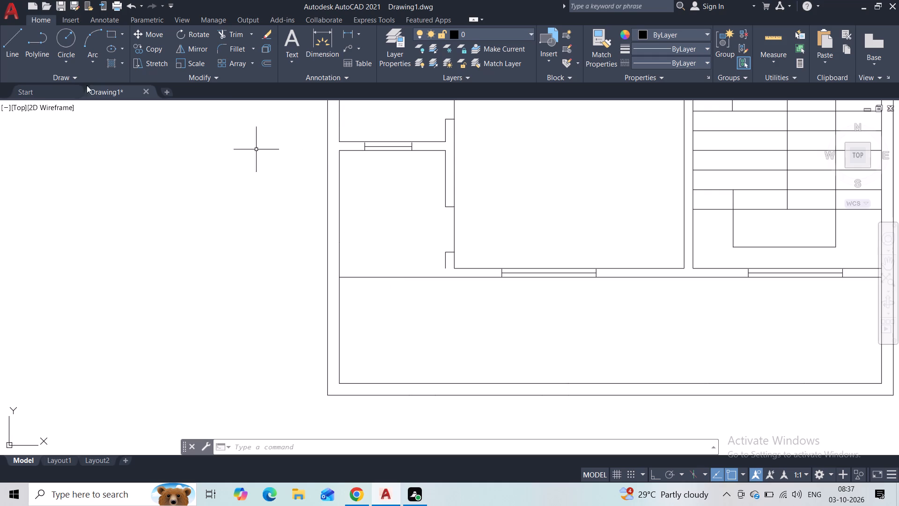
# Erase the short wall-face segment below the opening between the lower small room and the central room.
pyautogui.click(8, 37)
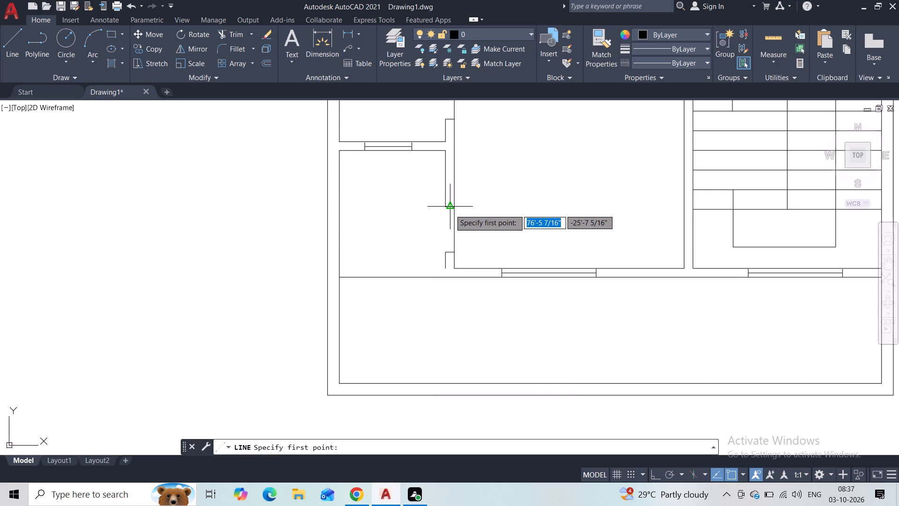
pyautogui.press('Escape')
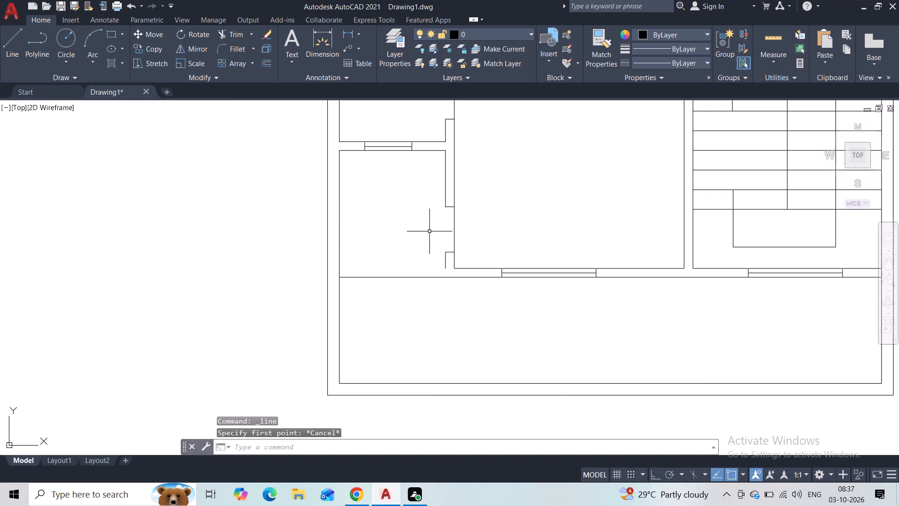
pyautogui.click(447, 257)
pyautogui.press('Delete')
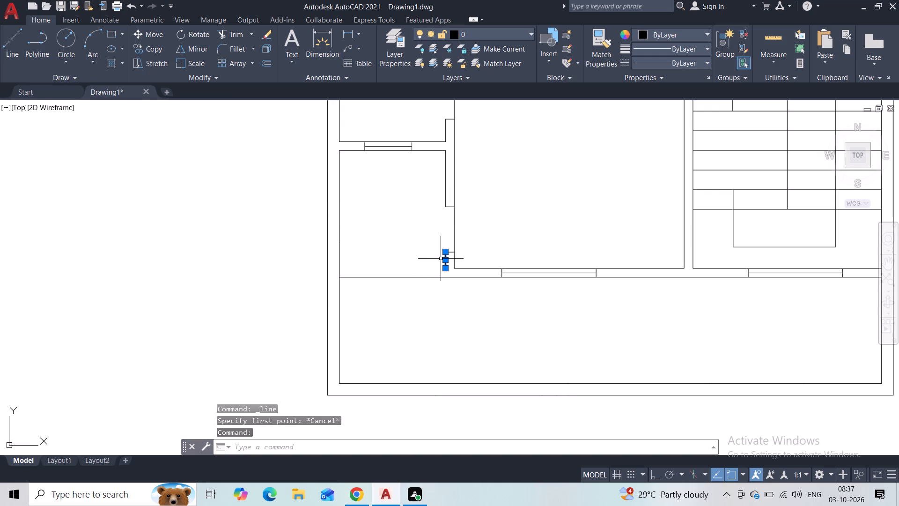
pyautogui.press('space')
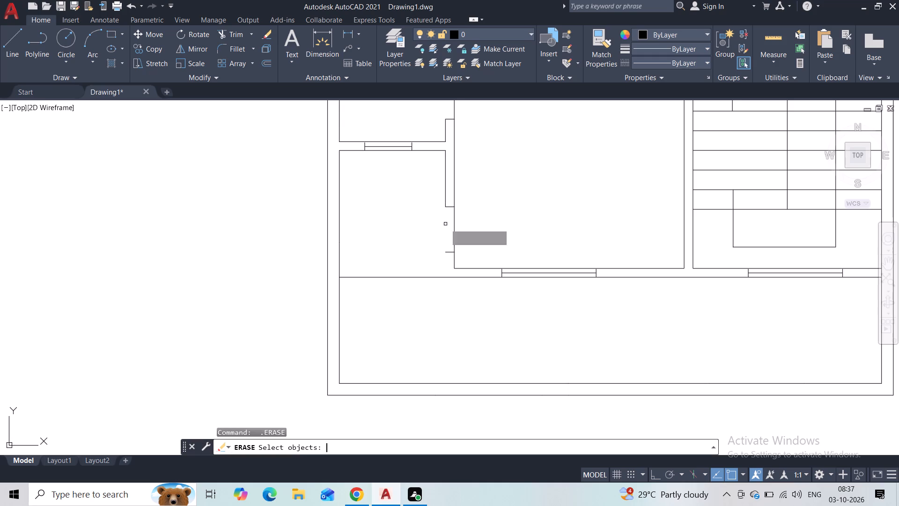
pyautogui.press('Escape')
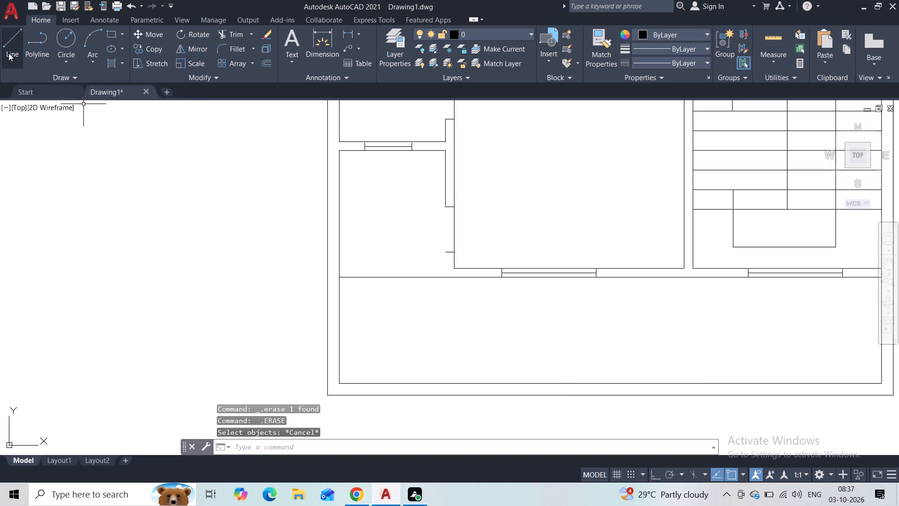
# Draw a line along the small room's right face from the opening's upper jamb down to the bottom strip's upper line.
pyautogui.click(9, 53)
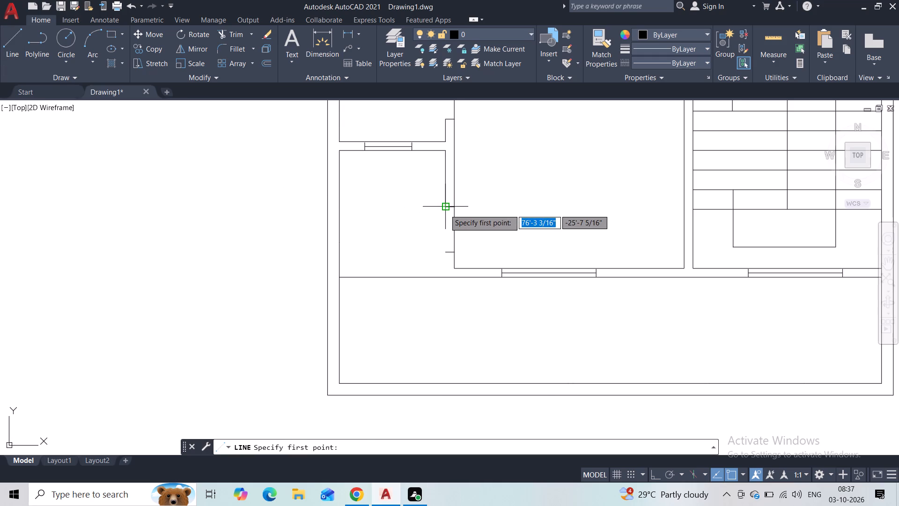
pyautogui.click(445, 209)
pyautogui.click(443, 280)
pyautogui.press('Escape')
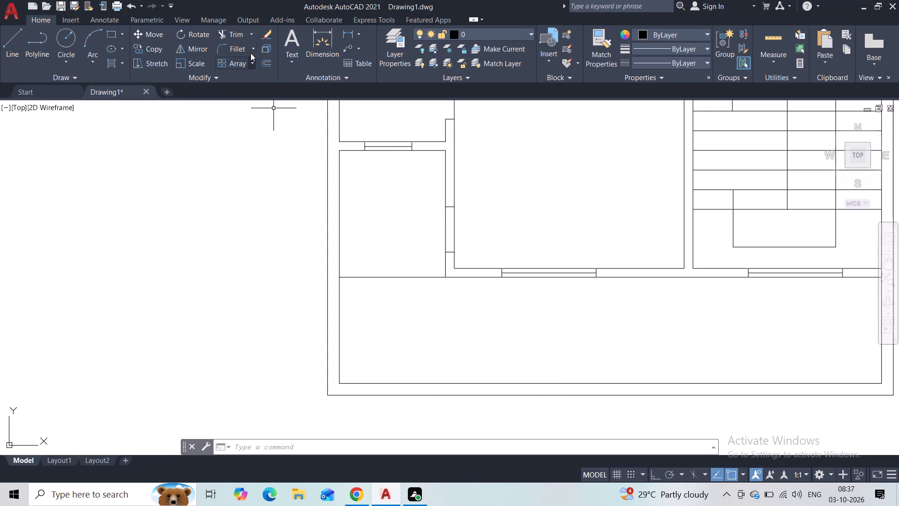
# Trim the wall face on the central room's side between the opening's two jamb lines.
pyautogui.click(241, 35)
pyautogui.scroll(2, 466, 217)
pyautogui.moveTo(441, 222); pyautogui.dragTo(433, 227)
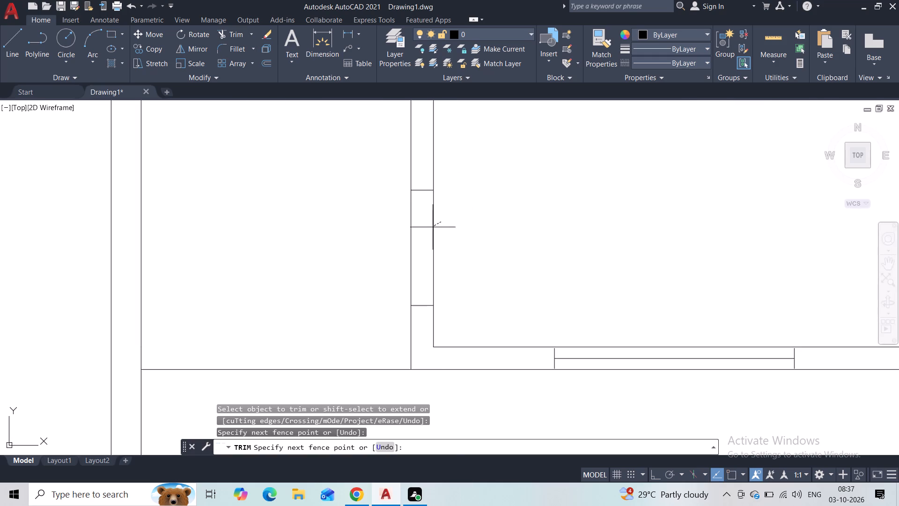
pyautogui.moveTo(433, 227); pyautogui.dragTo(427, 230)
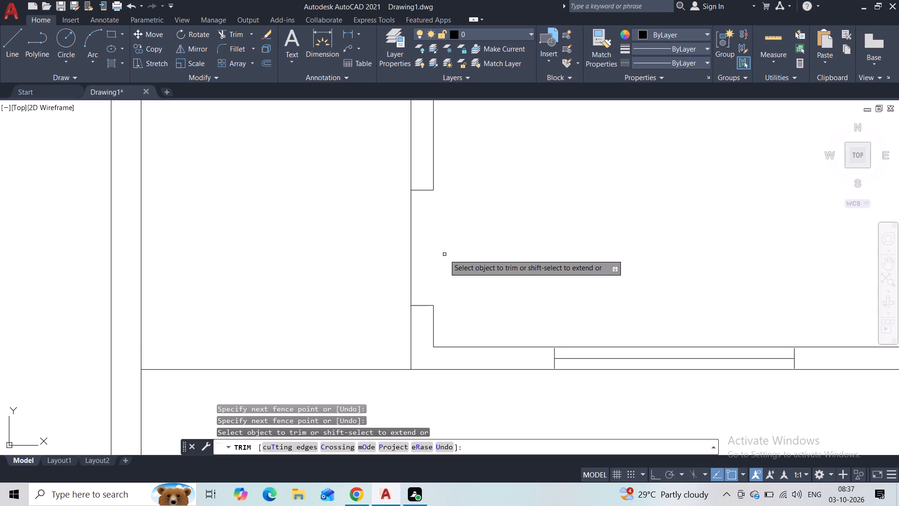
pyautogui.press('Escape')
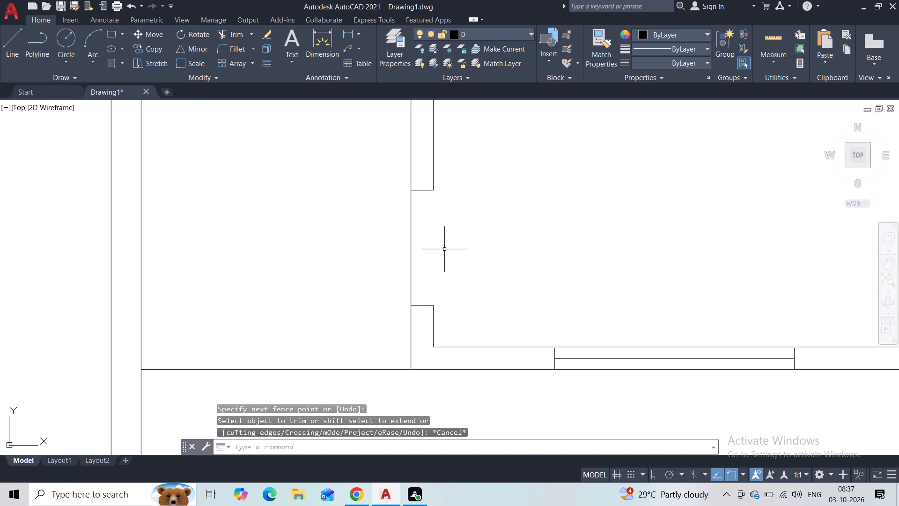
# Draw a jamb line across the wall above the middle room, near that room's upper-left corner.
pyautogui.scroll(-2, 444, 249)
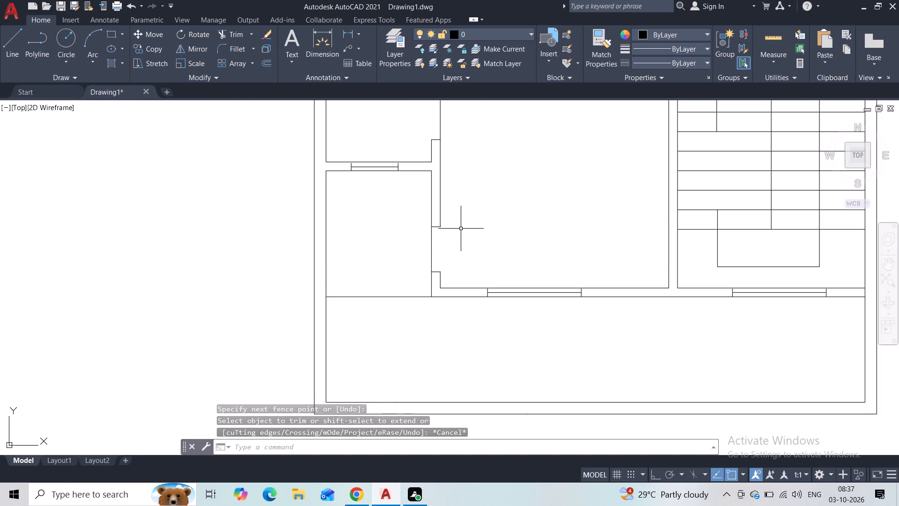
pyautogui.scroll(-1, 461, 234)
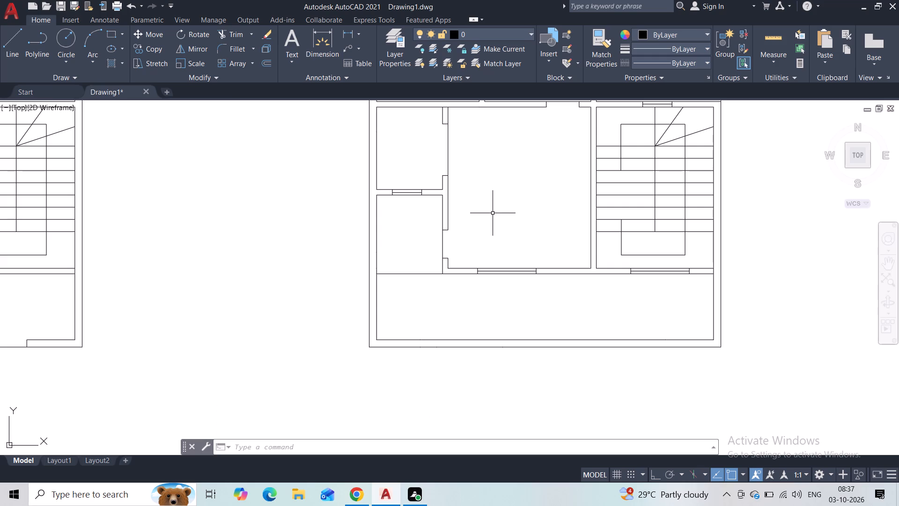
pyautogui.scroll(-3, 483, 223)
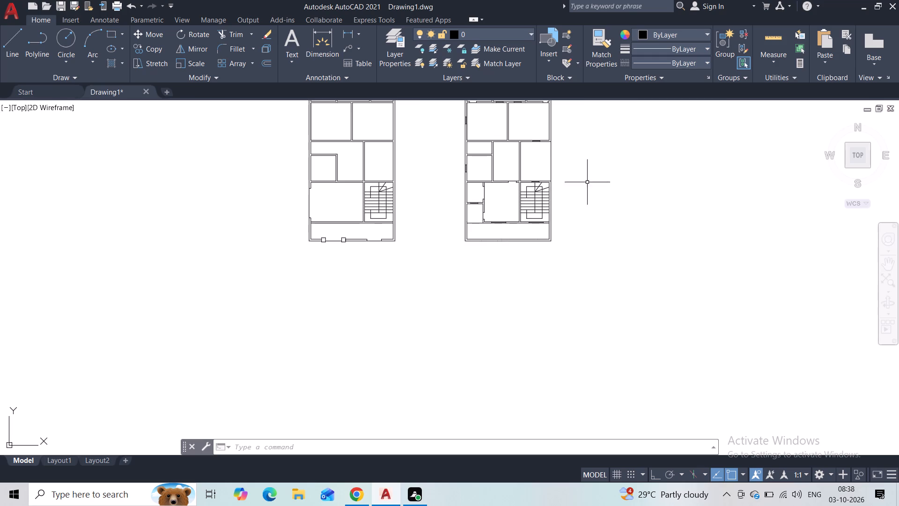
pyautogui.moveTo(574, 141); pyautogui.dragTo(577, 173, button='middle')
pyautogui.scroll(1, 577, 171)
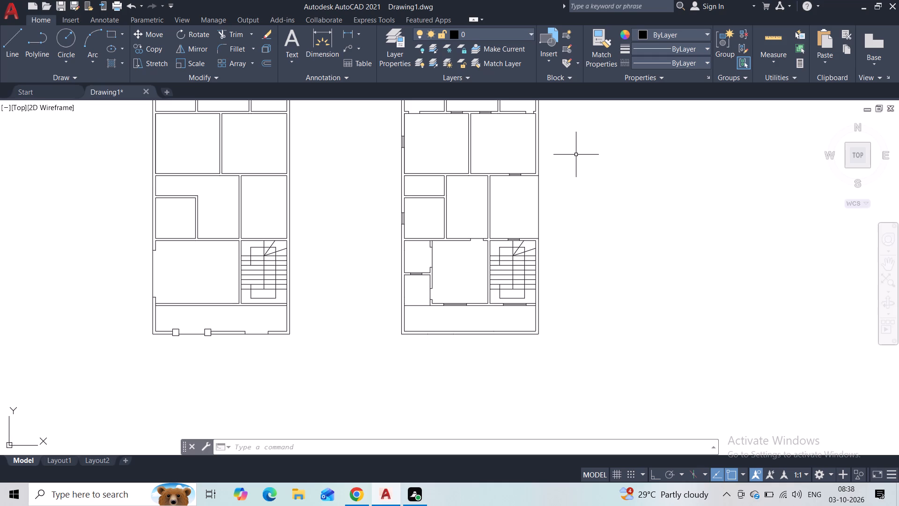
pyautogui.scroll(3, 462, 173)
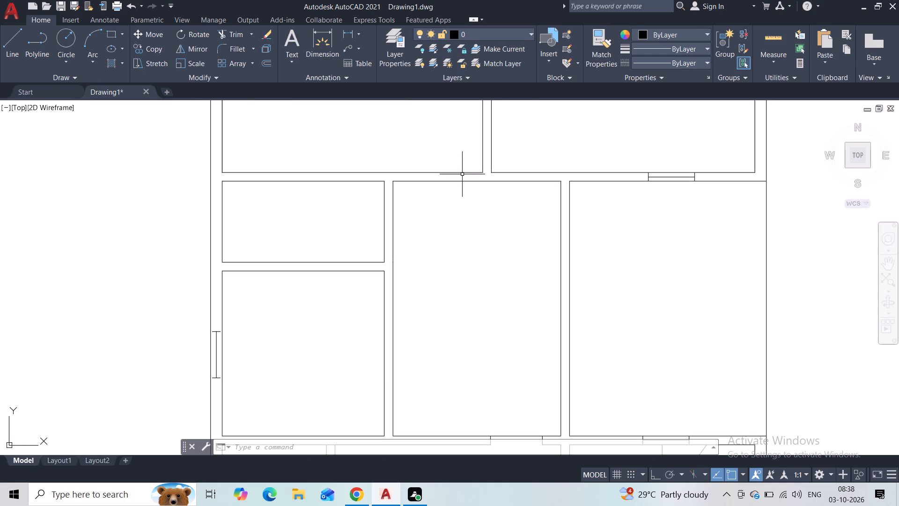
pyautogui.click(0, 46)
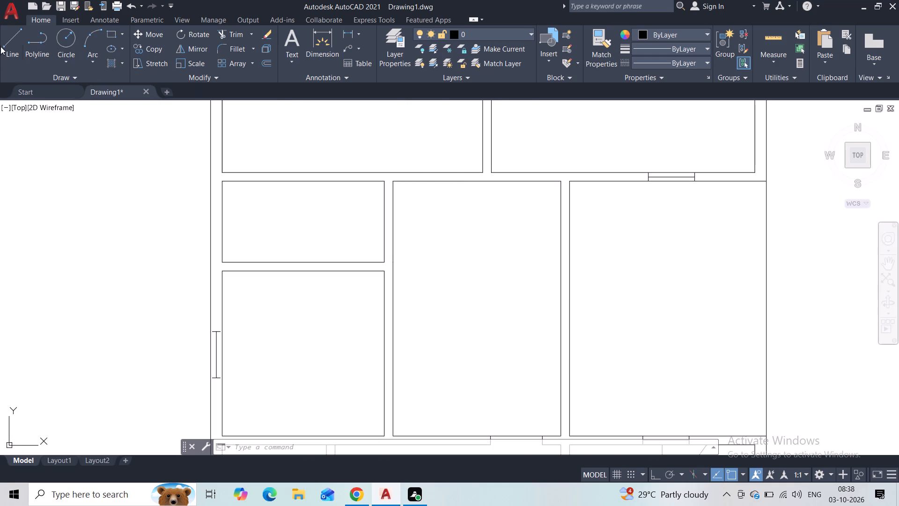
pyautogui.click(10, 46)
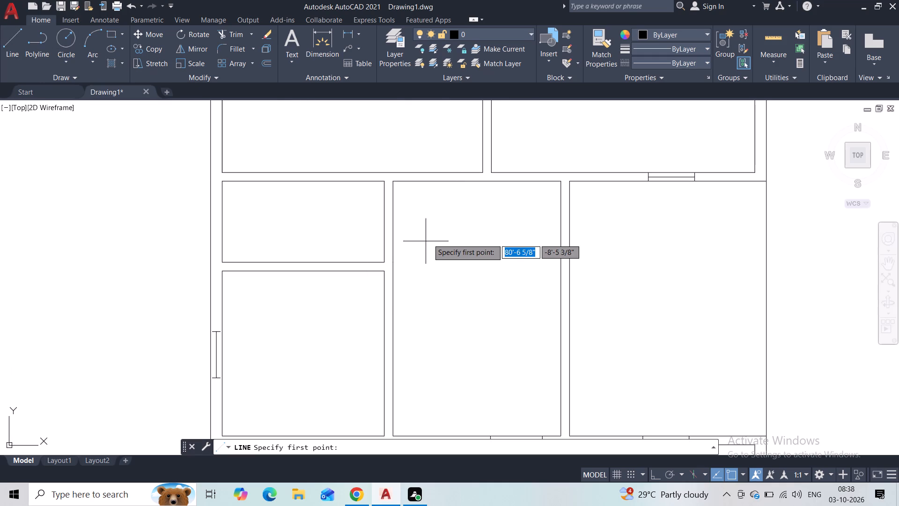
pyautogui.click(420, 174)
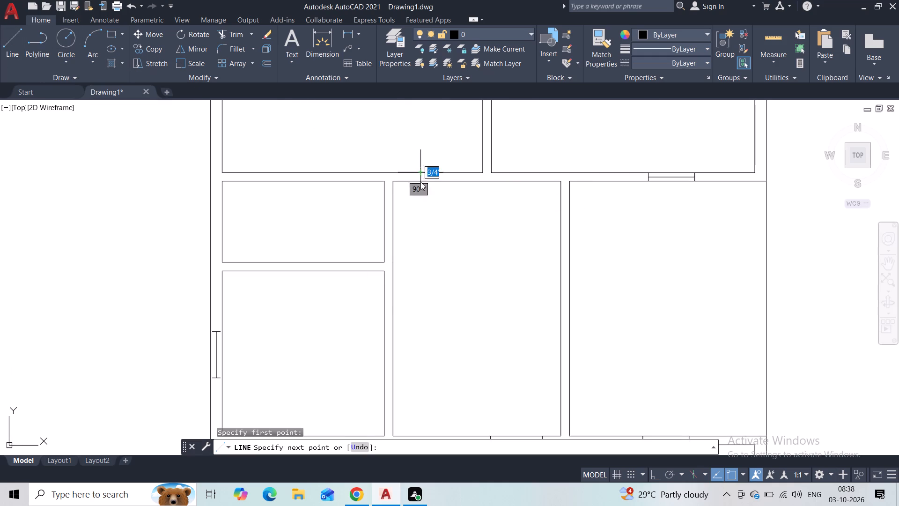
pyautogui.click(422, 180)
pyautogui.press('Escape')
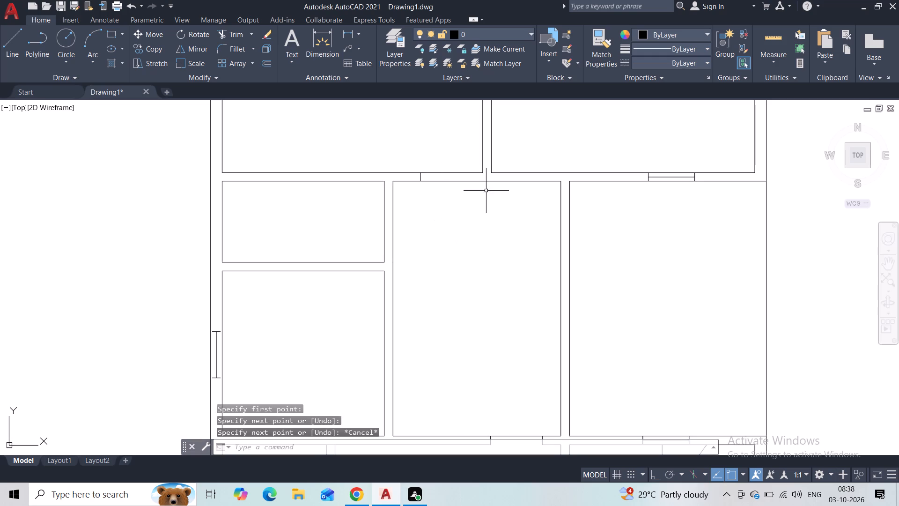
# Draw a second jamb line across the same wall, just left of the vertical partition between the two rooms above.
pyautogui.press('space')
pyautogui.scroll(3, 477, 173)
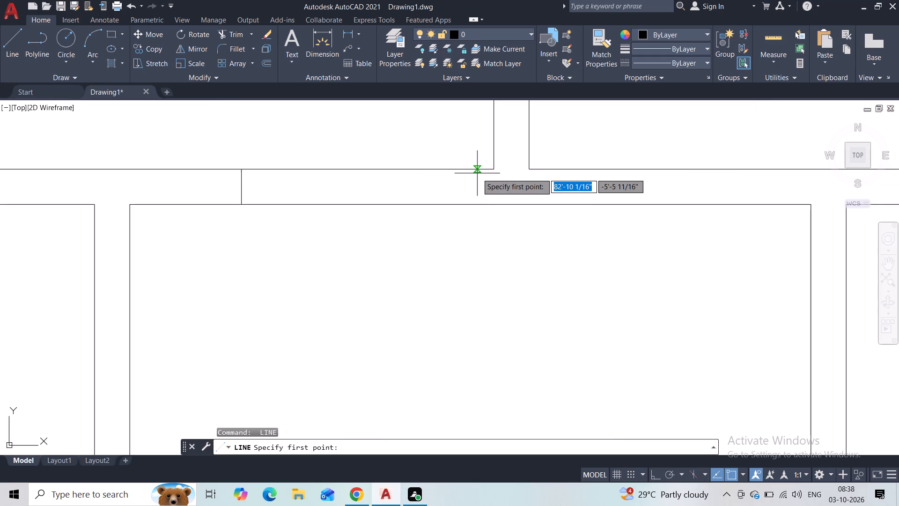
pyautogui.click(475, 171)
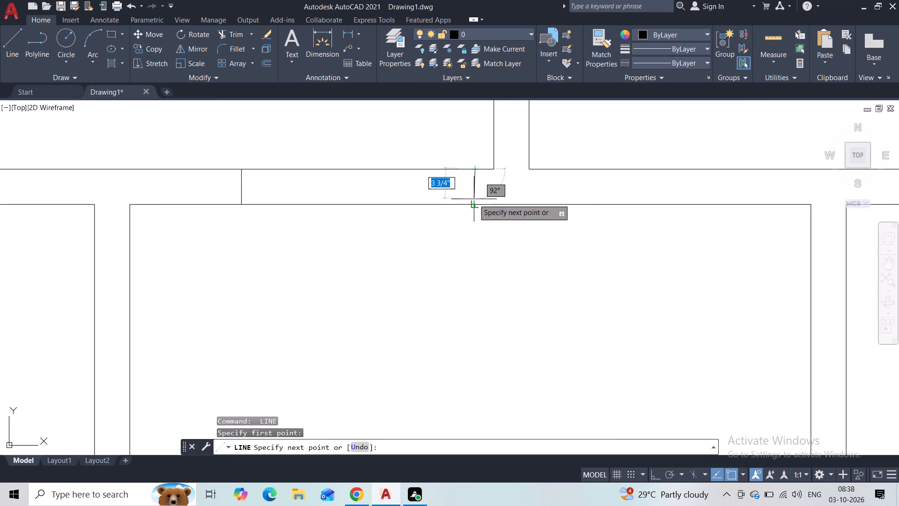
pyautogui.click(473, 203)
pyautogui.press('Escape')
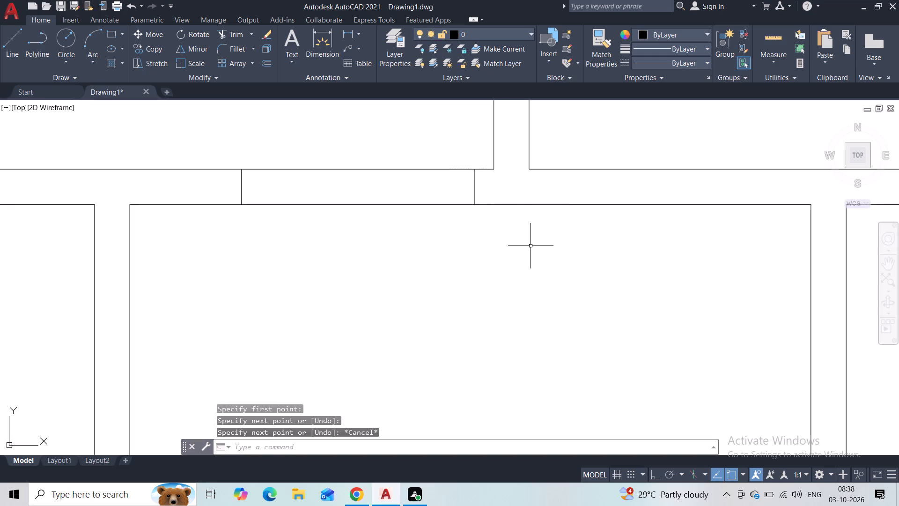
# Draw another jamb line across the same wall, just right of the vertical partition above.
pyautogui.press('space')
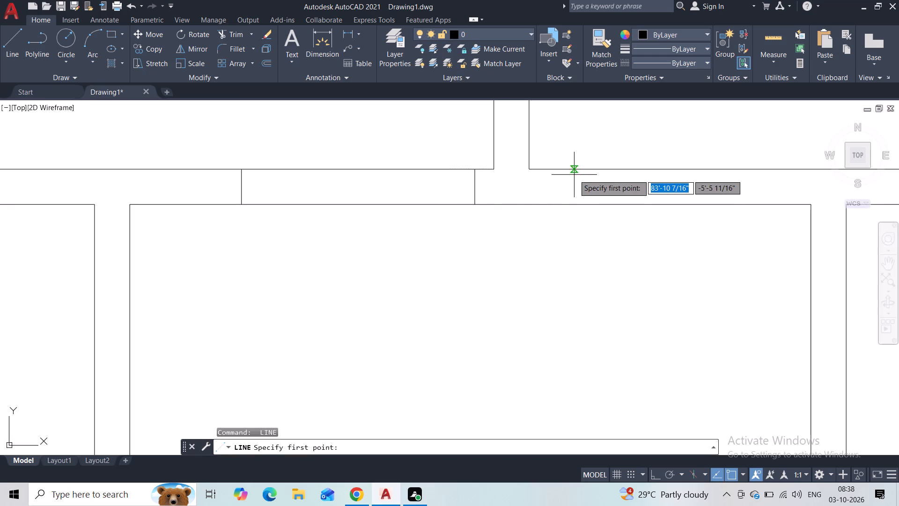
pyautogui.click(571, 169)
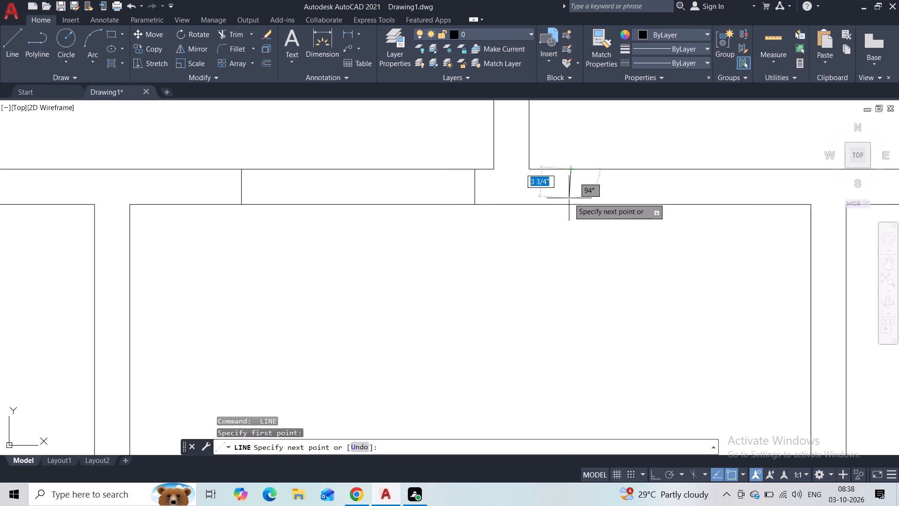
pyautogui.click(570, 205)
pyautogui.press('Escape')
# Draw a jamb line across the wall slightly farther left of the partition than the existing line there.
pyautogui.scroll(-1, 566, 248)
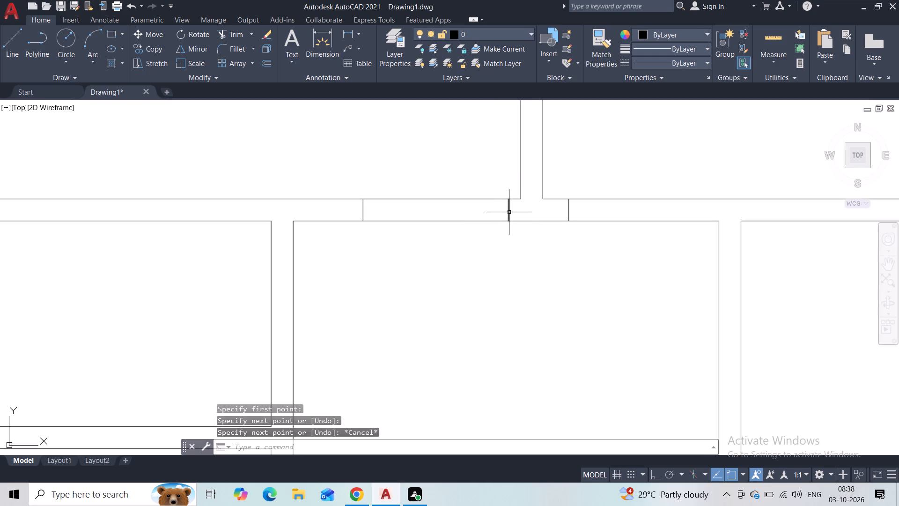
pyautogui.press('space')
pyautogui.click(493, 201)
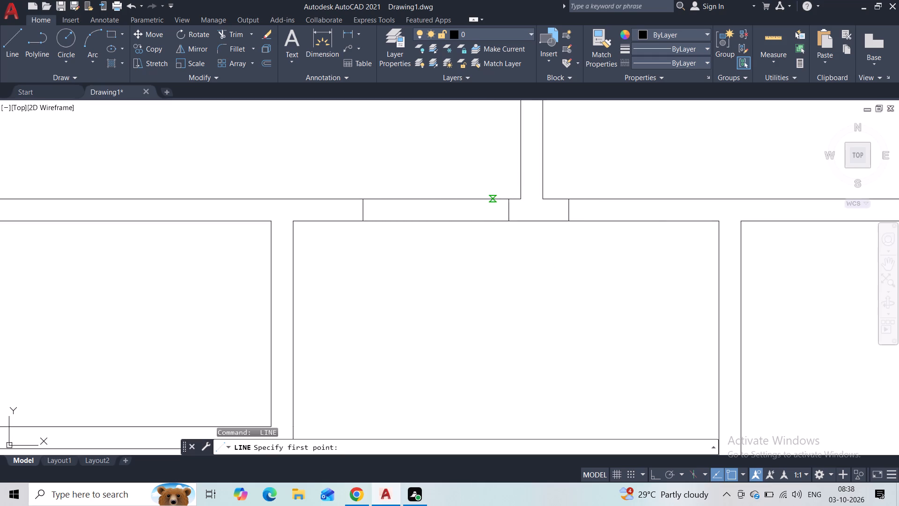
pyautogui.click(494, 219)
pyautogui.press('Escape')
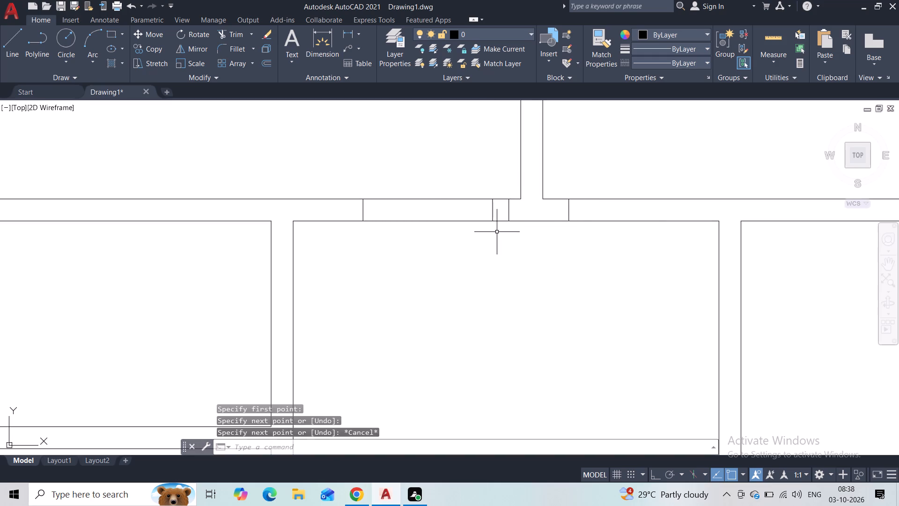
# Delete the redundant jamb line closest to the vertical partition, on its left side, in the wall above the middle room.
pyautogui.click(506, 210)
pyautogui.click(512, 210)
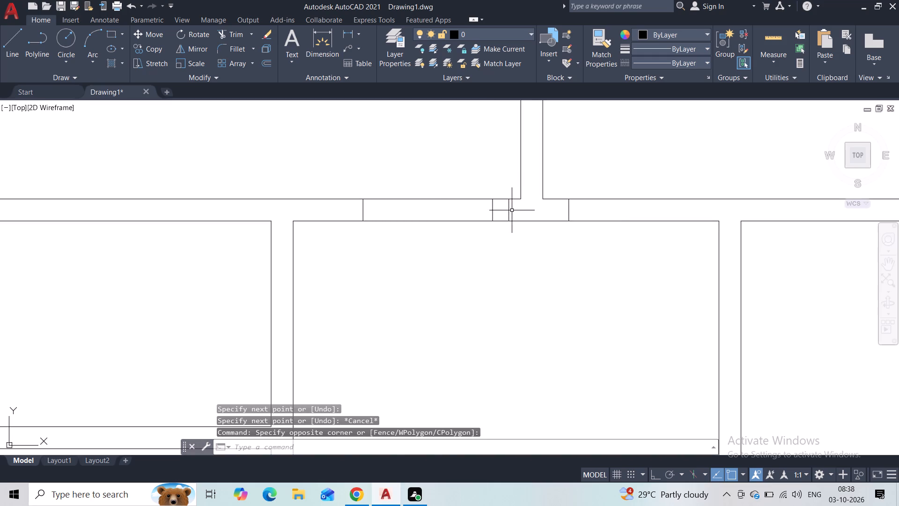
pyautogui.click(511, 210)
pyautogui.click(505, 211)
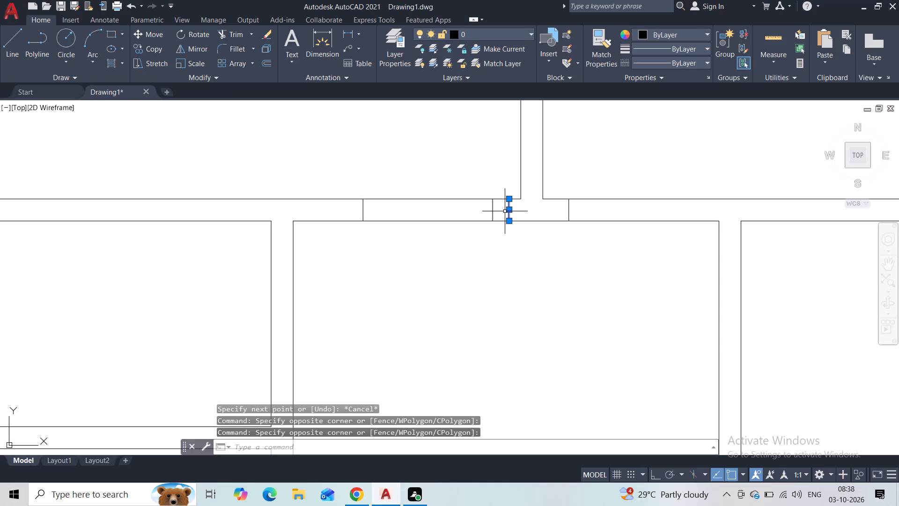
pyautogui.press('Delete')
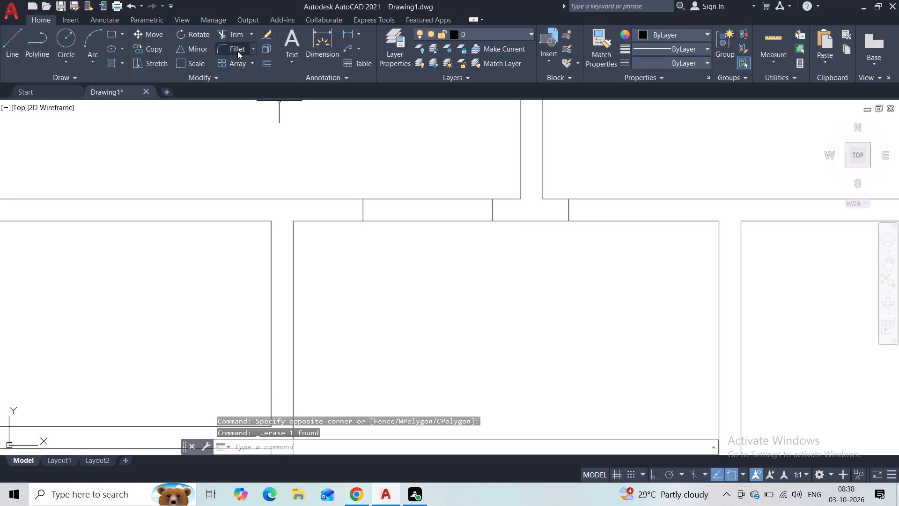
# Trim the wall's upper line between the two jamb lines left of the vertical partition.
pyautogui.click(234, 34)
pyautogui.moveTo(420, 193); pyautogui.dragTo(422, 202)
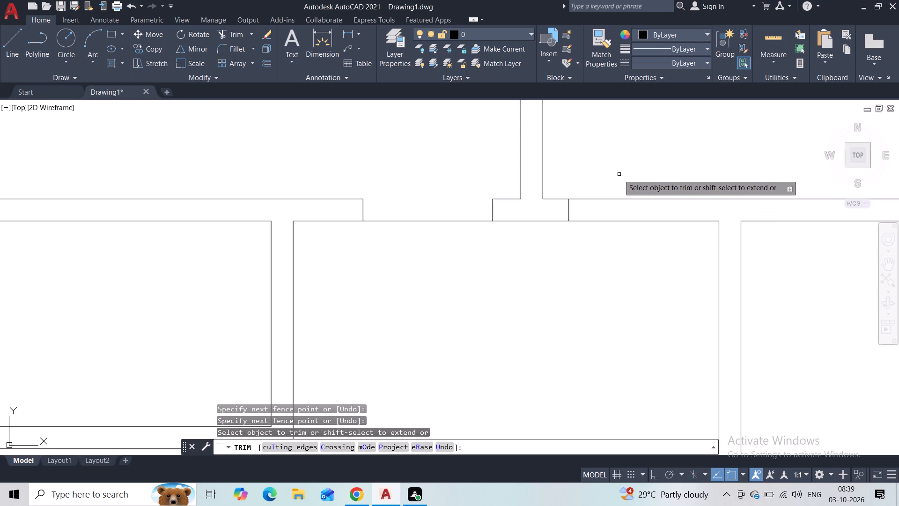
pyautogui.press('Escape')
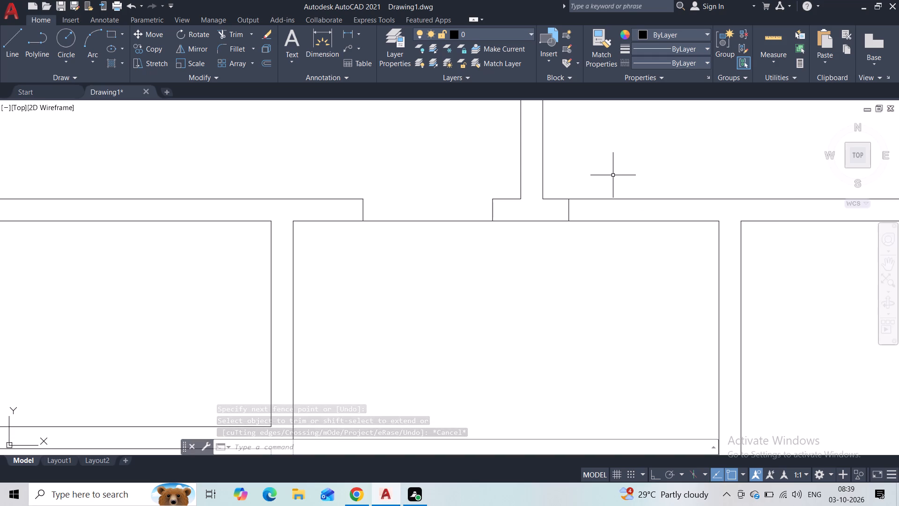
pyautogui.press('space')
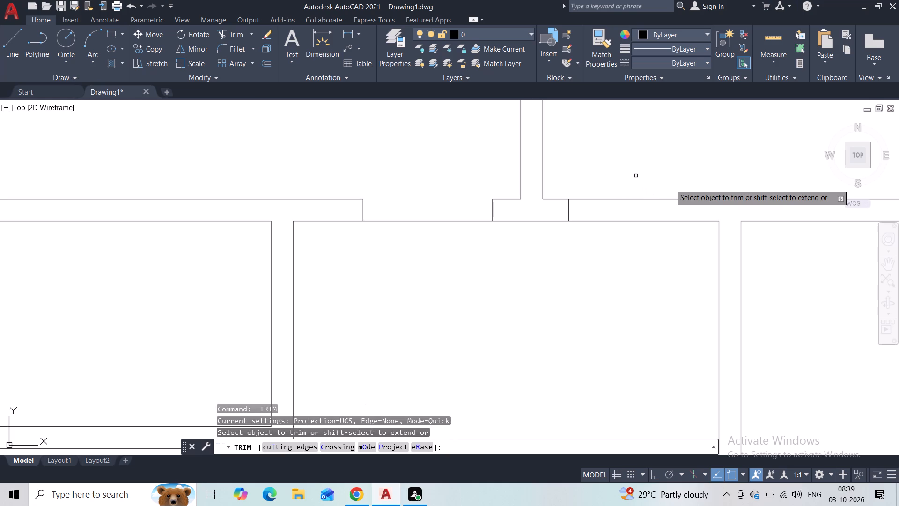
pyautogui.press('Escape')
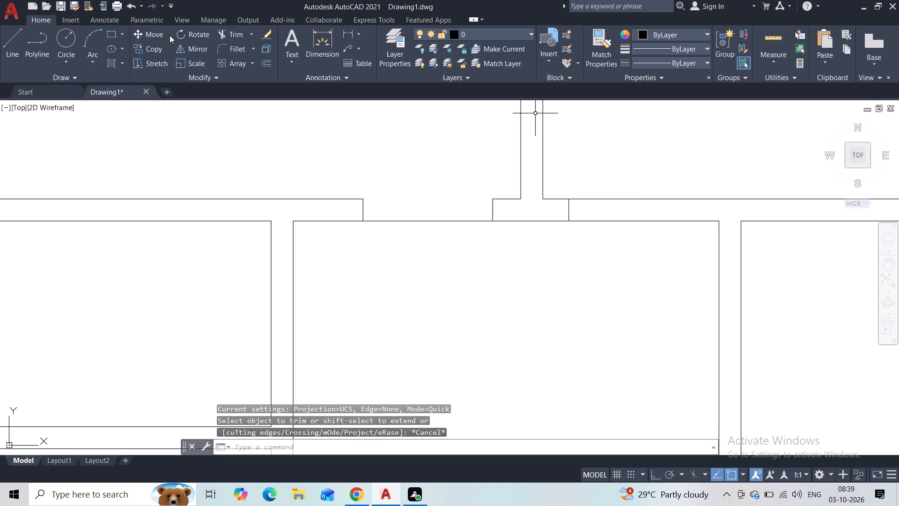
# Draw a jamb line across the same wall, straight up from the middle room's upper-right corner.
pyautogui.click(0, 53)
pyautogui.click(8, 52)
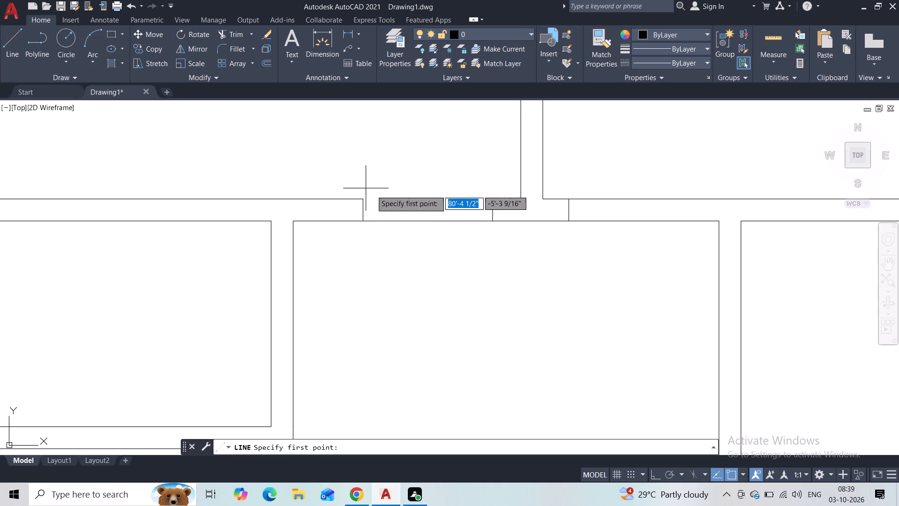
pyautogui.click(714, 221)
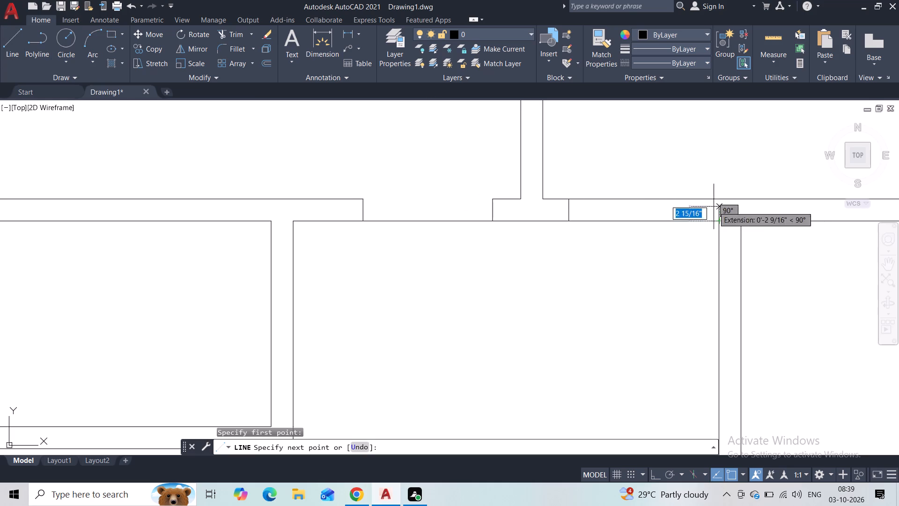
pyautogui.click(717, 200)
pyautogui.press('Escape')
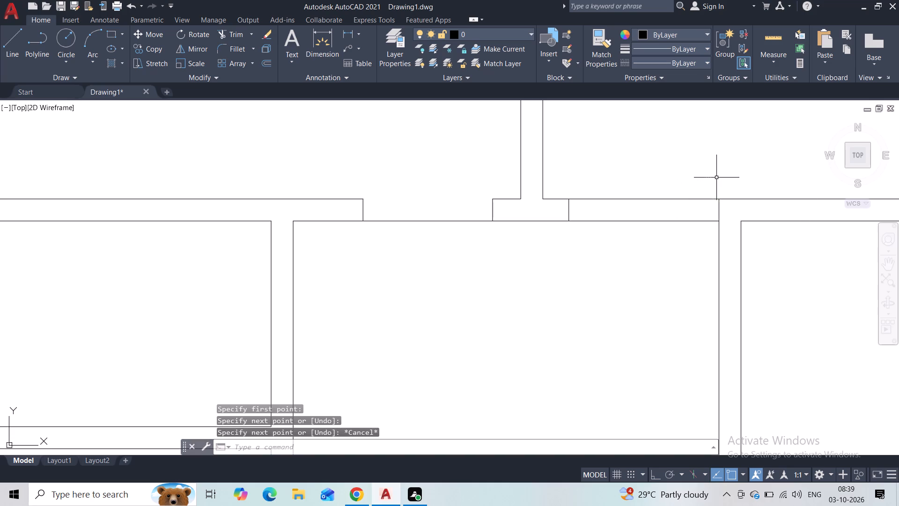
# Trim the wall's upper line between the jamb right of the partition and the jamb at the middle room's upper-right corner.
pyautogui.click(238, 31)
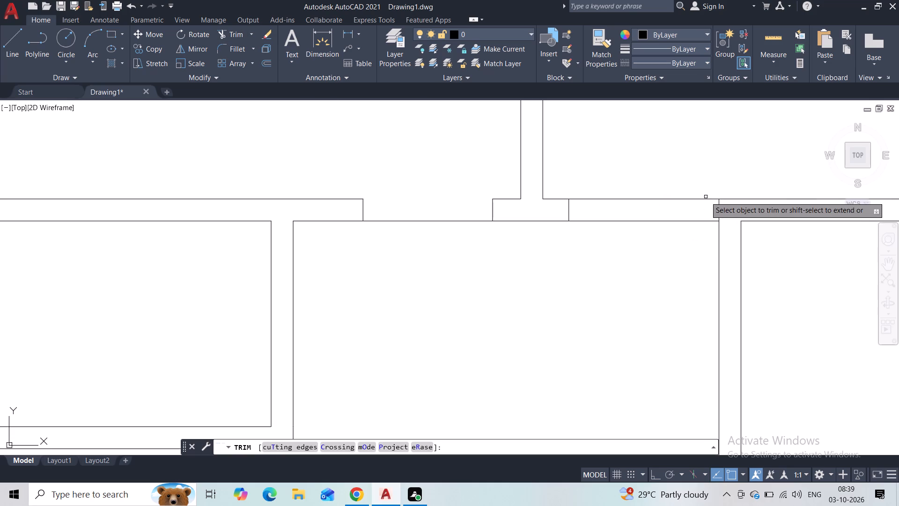
pyautogui.moveTo(695, 190); pyautogui.dragTo(692, 203)
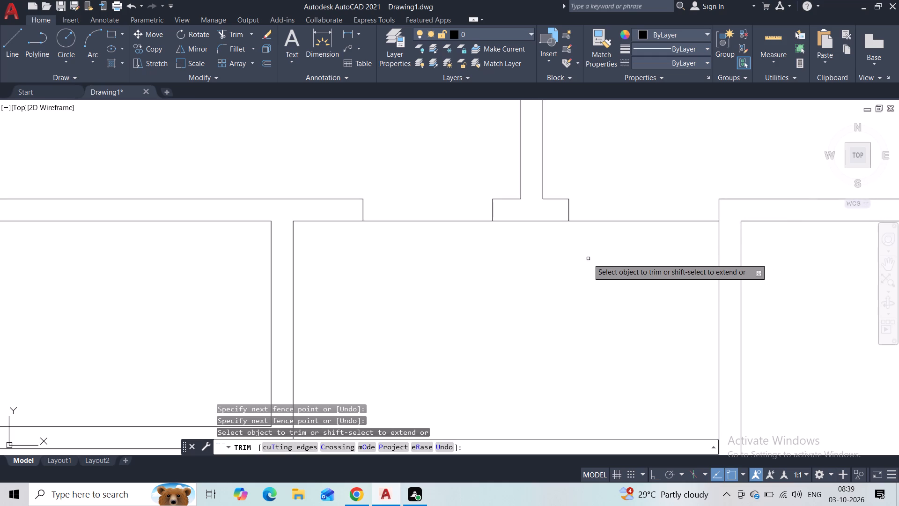
pyautogui.press('Escape')
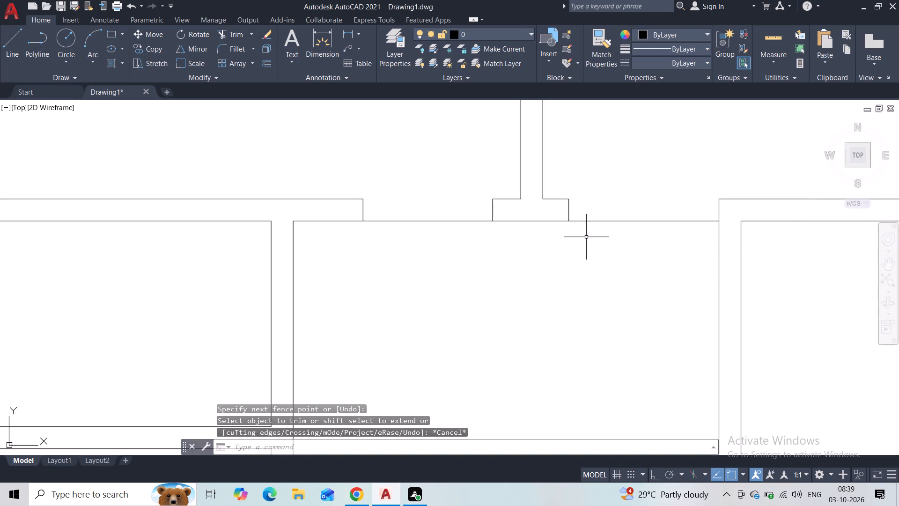
# Draw a jamb line across the wall between the small left room and the middle room, a little below their upper corners.
pyautogui.scroll(-2, 400, 362)
pyautogui.moveTo(388, 359); pyautogui.dragTo(459, 293, button='middle')
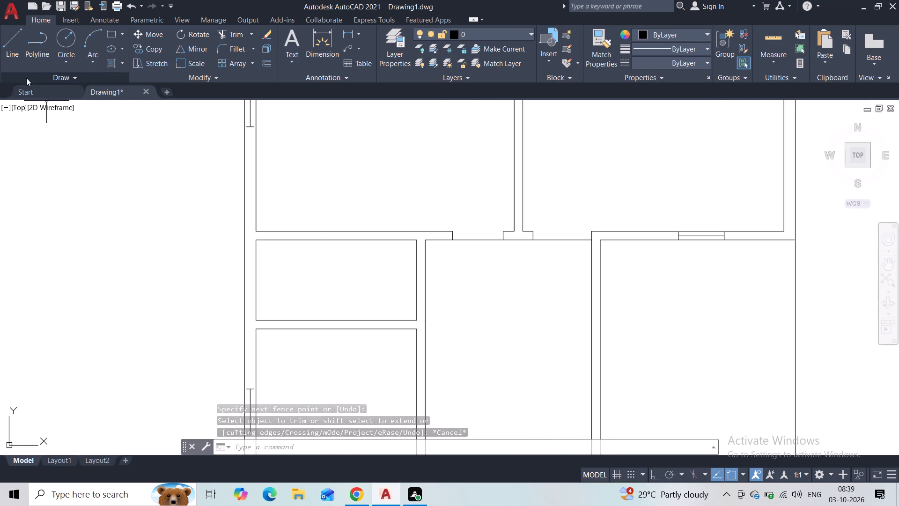
pyautogui.click(21, 56)
pyautogui.scroll(2, 372, 269)
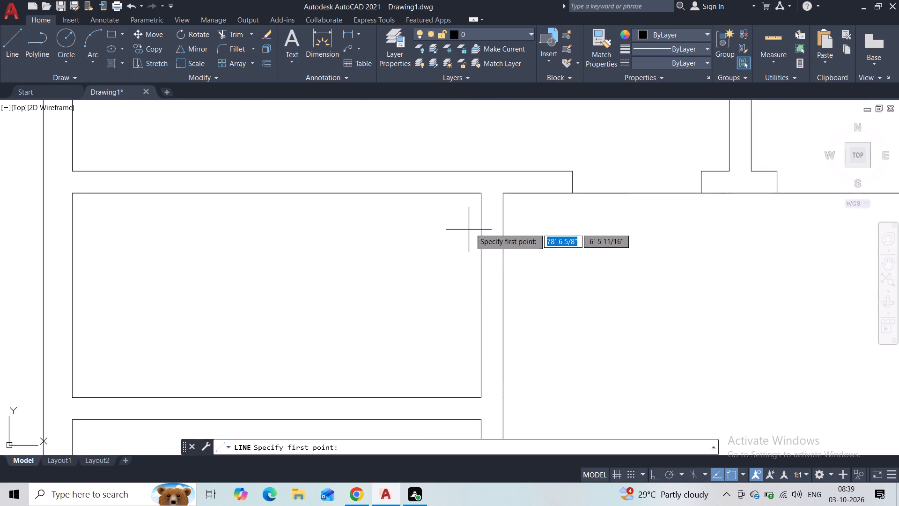
pyautogui.click(481, 235)
pyautogui.click(506, 238)
pyautogui.press('Escape')
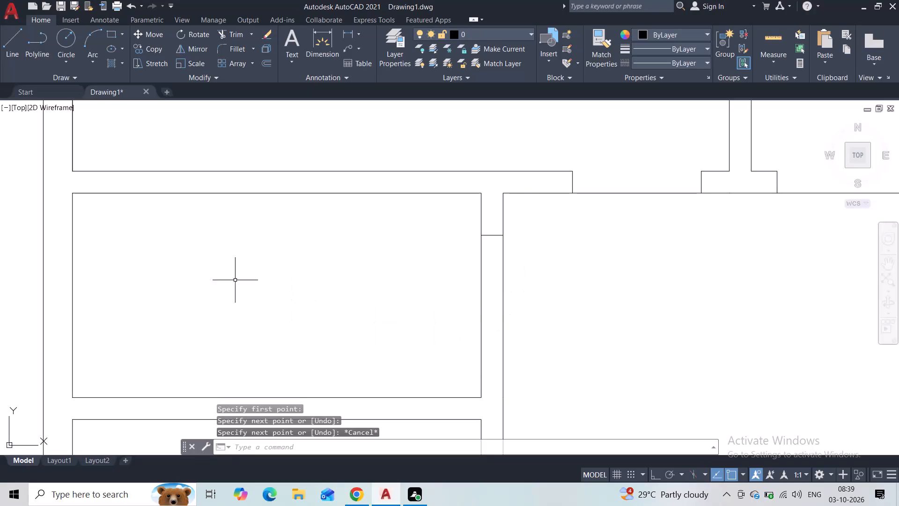
# Draw a second jamb line across the same vertical wall, slightly above the small left room's lower-right corner.
pyautogui.click(6, 45)
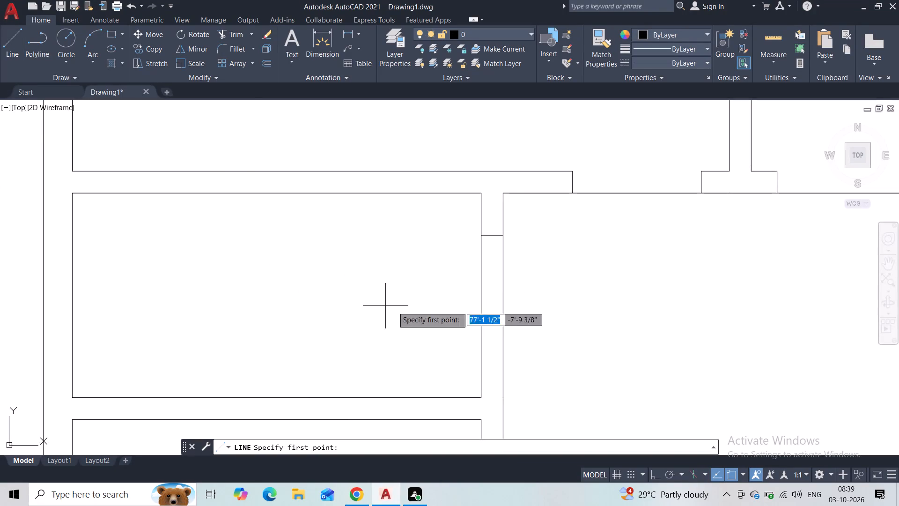
pyautogui.click(483, 349)
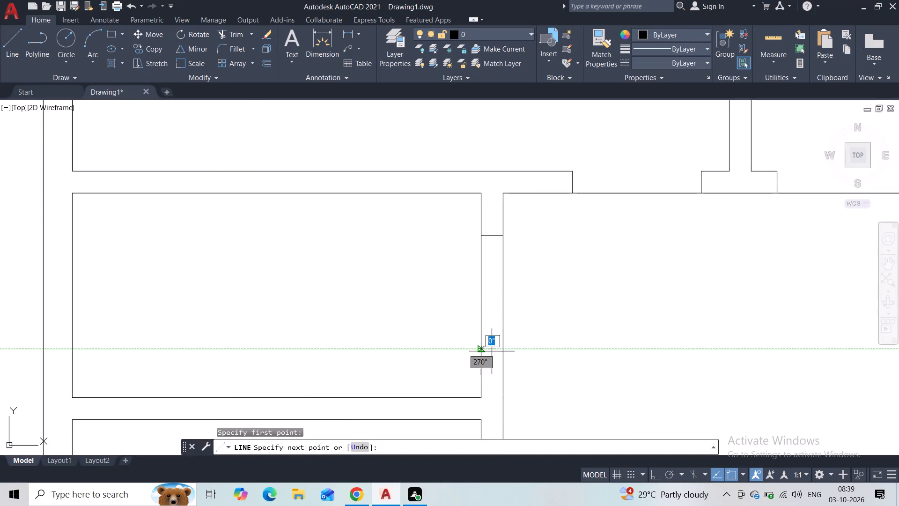
pyautogui.click(505, 351)
pyautogui.press('Escape')
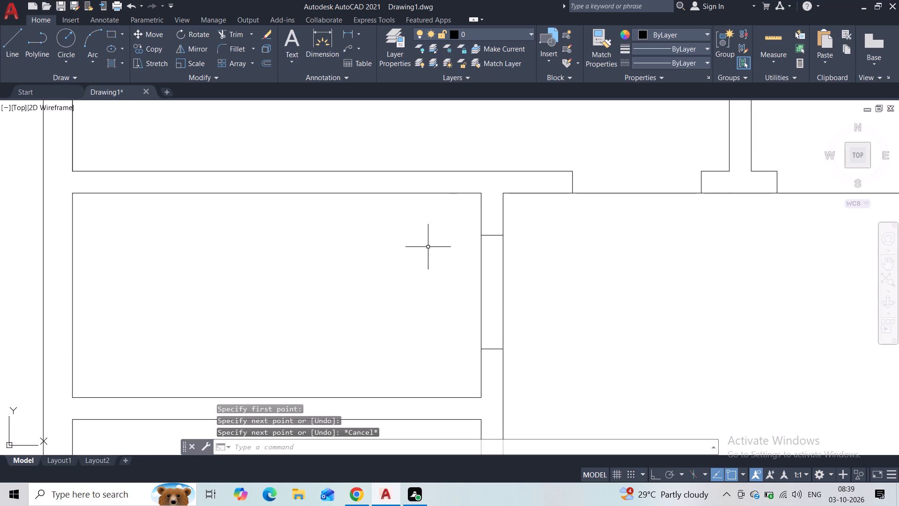
# Trim the middle-room side line of that vertical wall between its two jamb lines.
pyautogui.click(226, 33)
pyautogui.moveTo(494, 276); pyautogui.dragTo(508, 275)
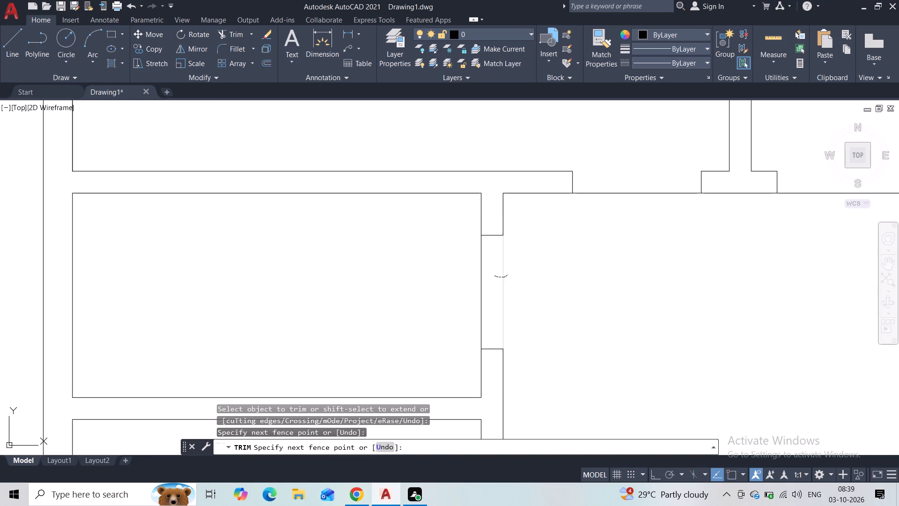
pyautogui.press('Escape')
# Stretch the window block in the outer left wall of the large left room upward, ending just below the room's upper corner.
pyautogui.scroll(-2, 511, 268)
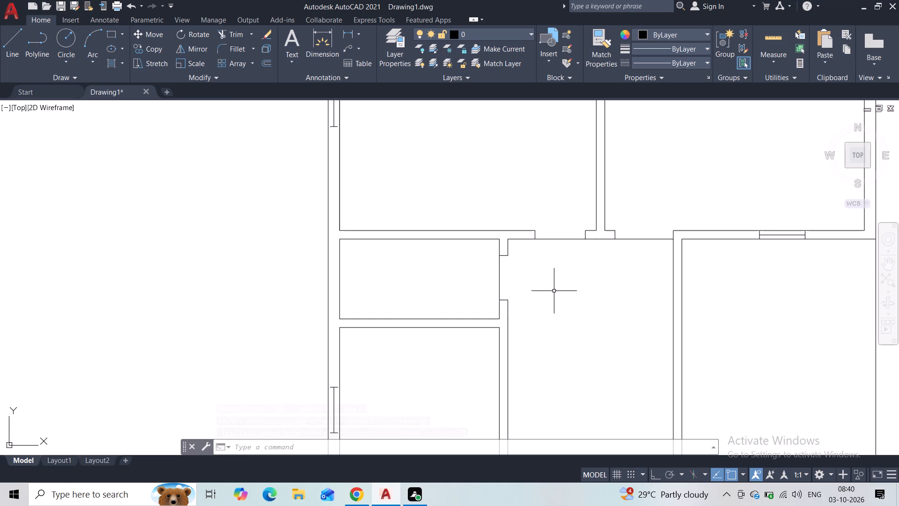
pyautogui.scroll(-3, 553, 289)
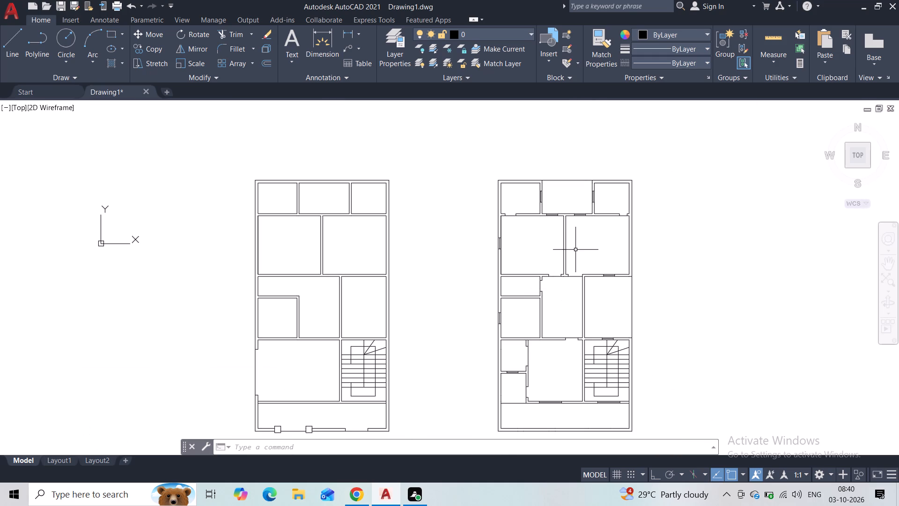
pyautogui.scroll(2, 541, 188)
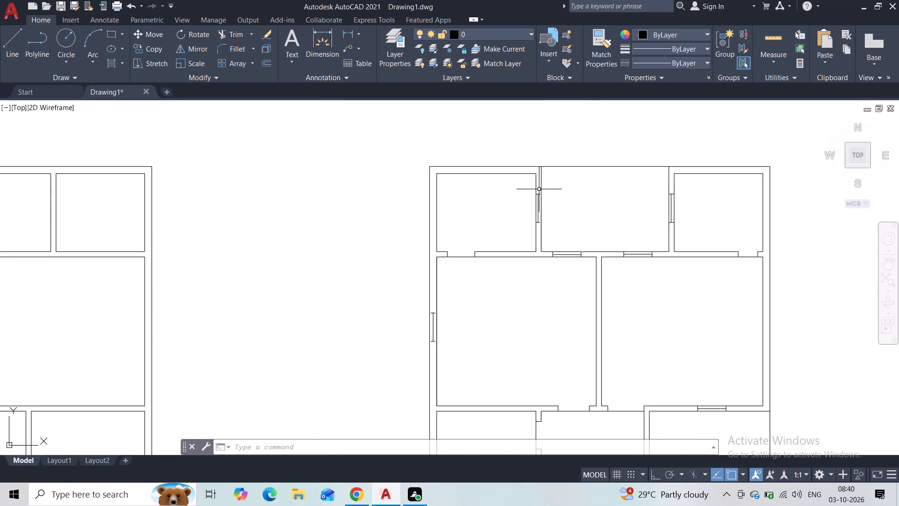
pyautogui.scroll(-2, 574, 213)
pyautogui.moveTo(601, 283); pyautogui.dragTo(595, 257, button='middle')
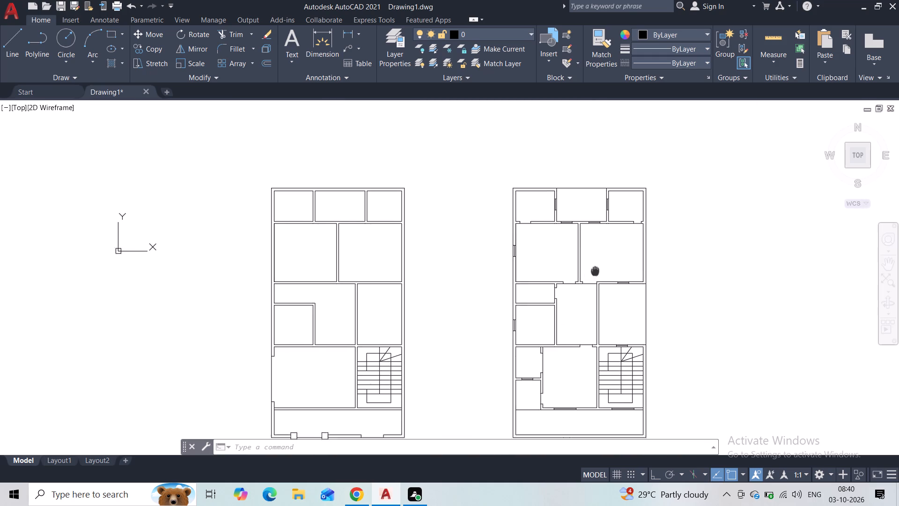
pyautogui.moveTo(595, 257); pyautogui.dragTo(595, 234, button='middle')
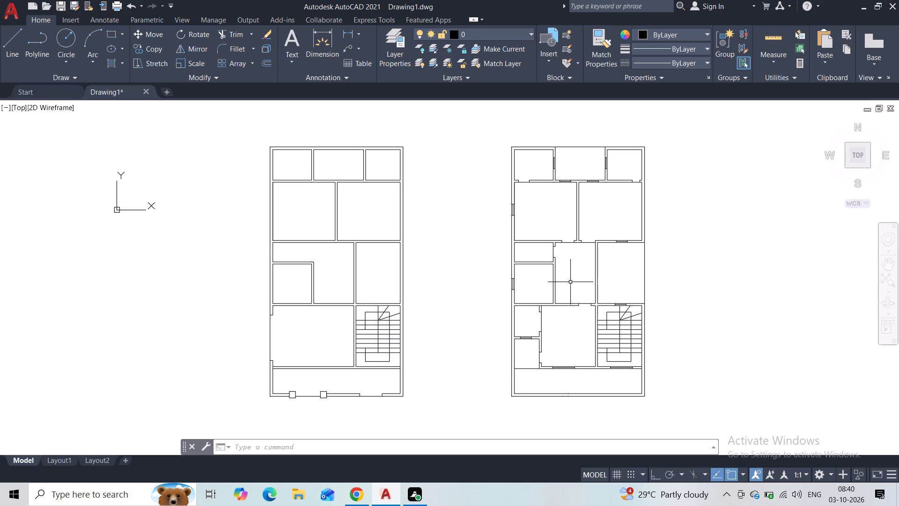
pyautogui.scroll(3, 517, 213)
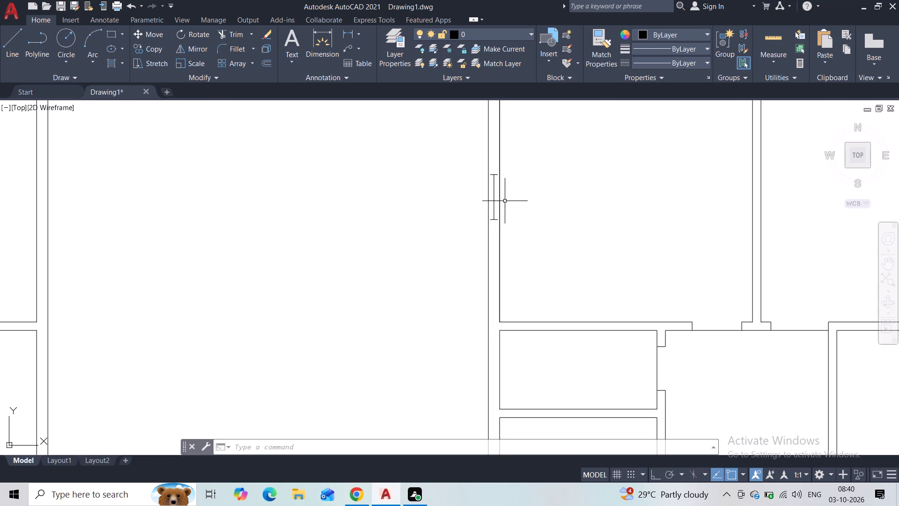
pyautogui.click(495, 195)
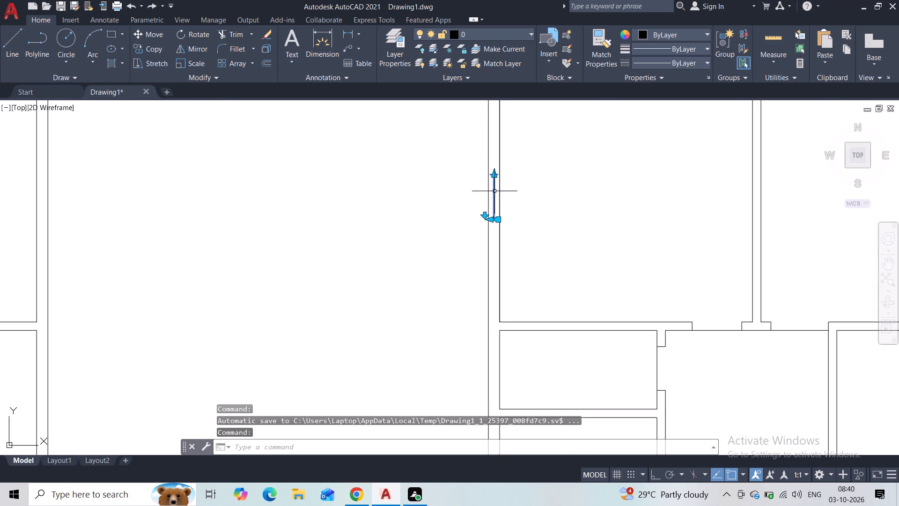
pyautogui.click(494, 174)
pyautogui.moveTo(492, 141); pyautogui.dragTo(491, 223, button='middle')
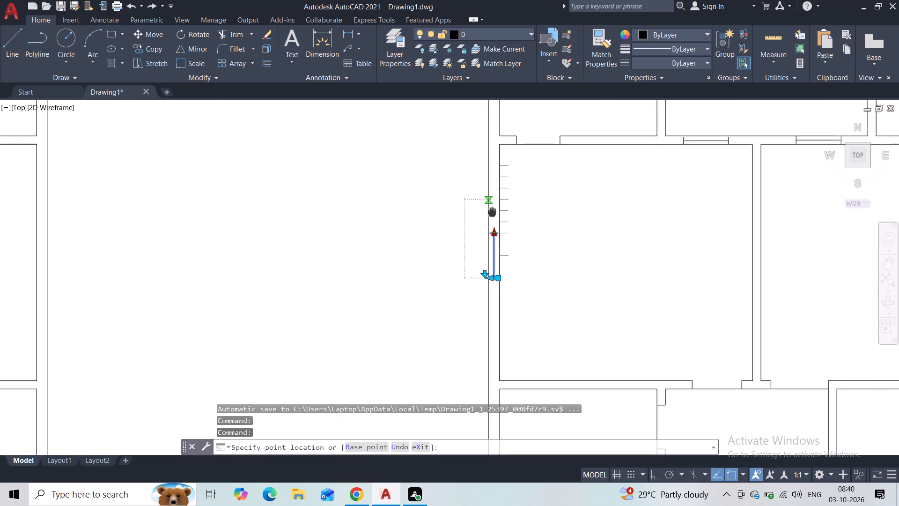
pyautogui.moveTo(491, 223); pyautogui.dragTo(491, 221, button='middle')
pyautogui.click(495, 186)
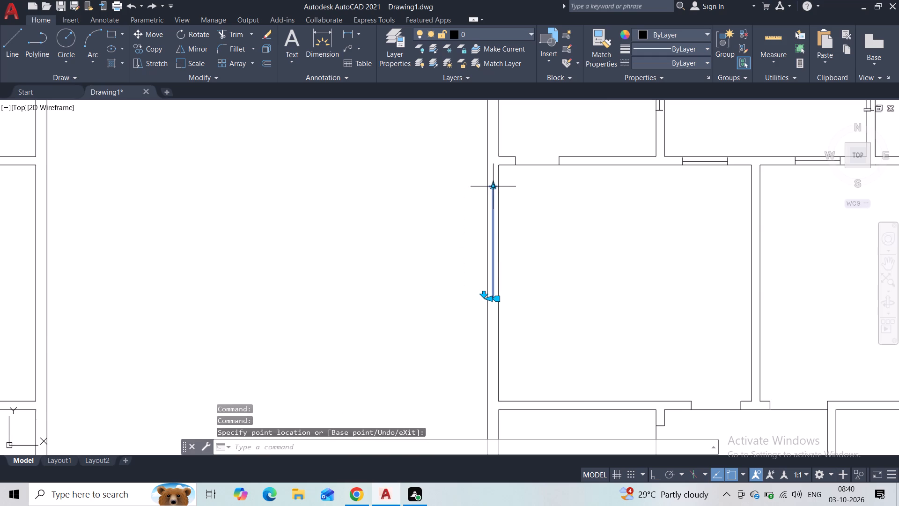
pyautogui.click(542, 253)
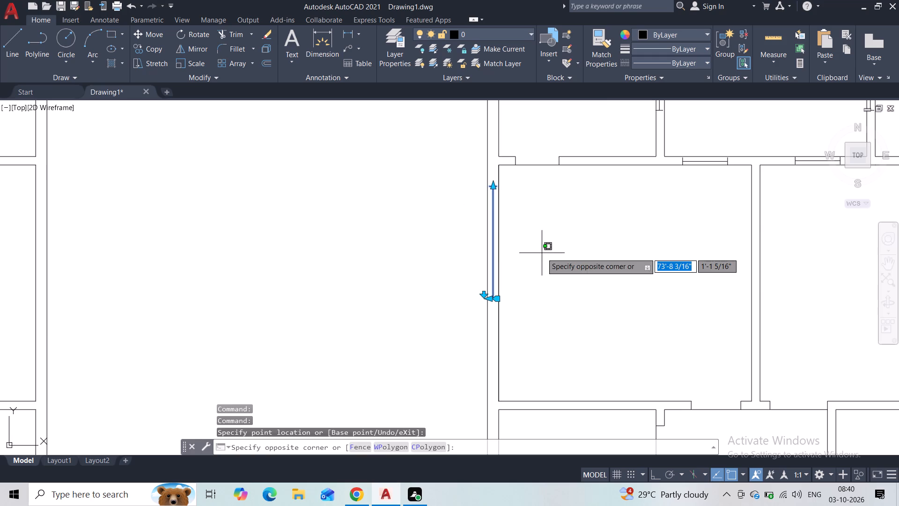
pyautogui.press('Escape')
pyautogui.press('Escape')
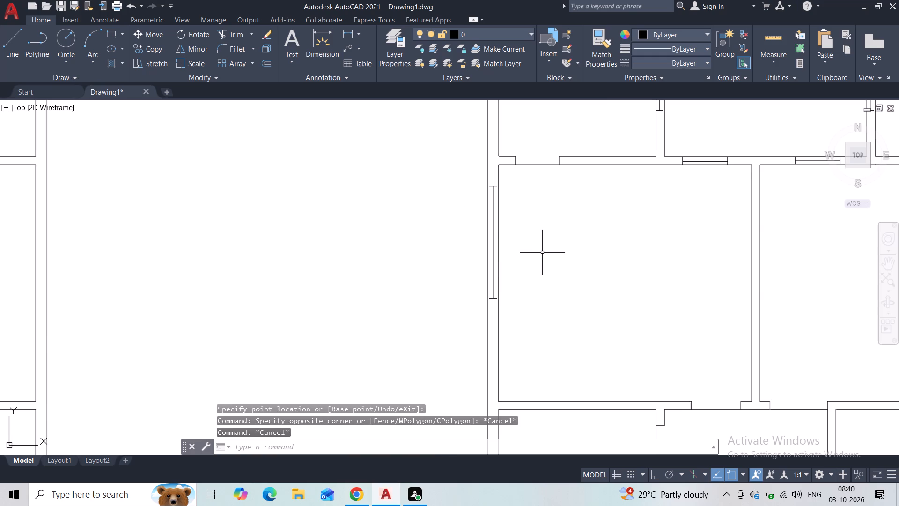
# Copy the long window block from the large left room's outer wall into the wall between the middle room and the room above the staircase.
pyautogui.scroll(-1, 542, 253)
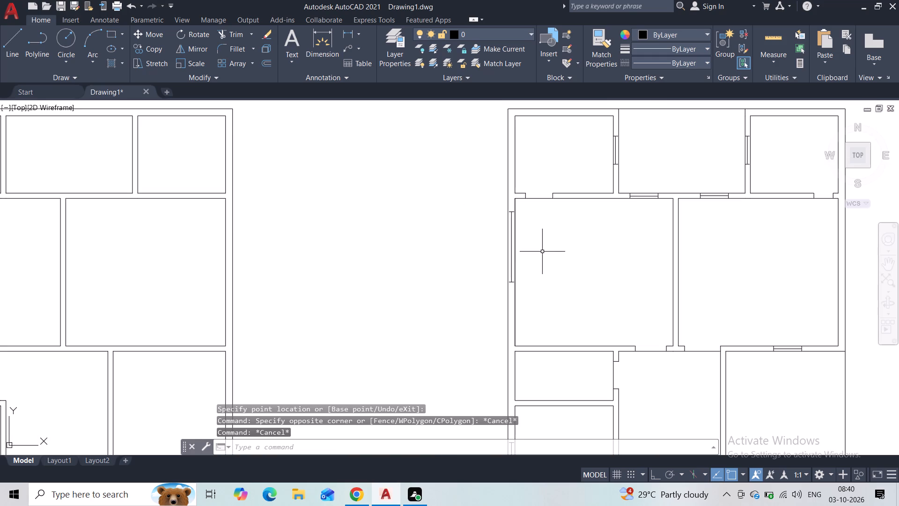
pyautogui.click(511, 271)
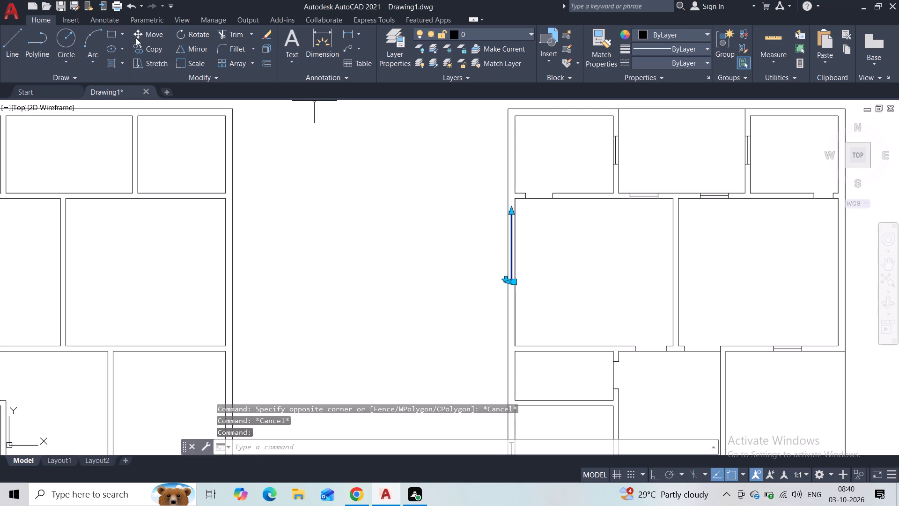
pyautogui.click(145, 51)
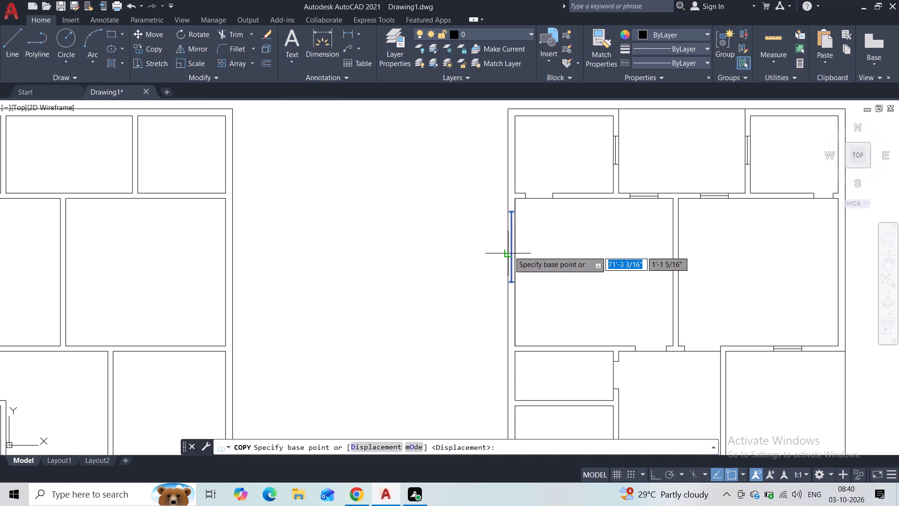
pyautogui.click(510, 250)
pyautogui.moveTo(601, 290); pyautogui.dragTo(562, 183, button='middle')
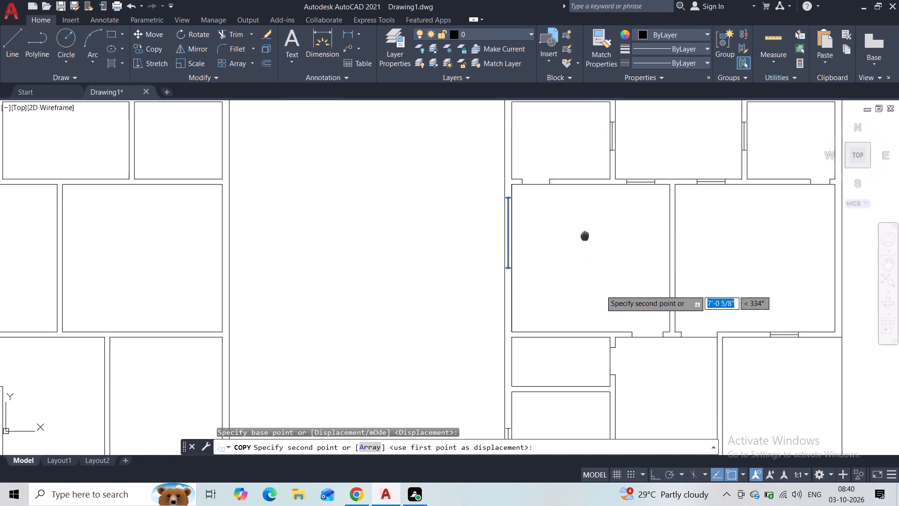
pyautogui.moveTo(562, 183); pyautogui.dragTo(512, 91, button='middle')
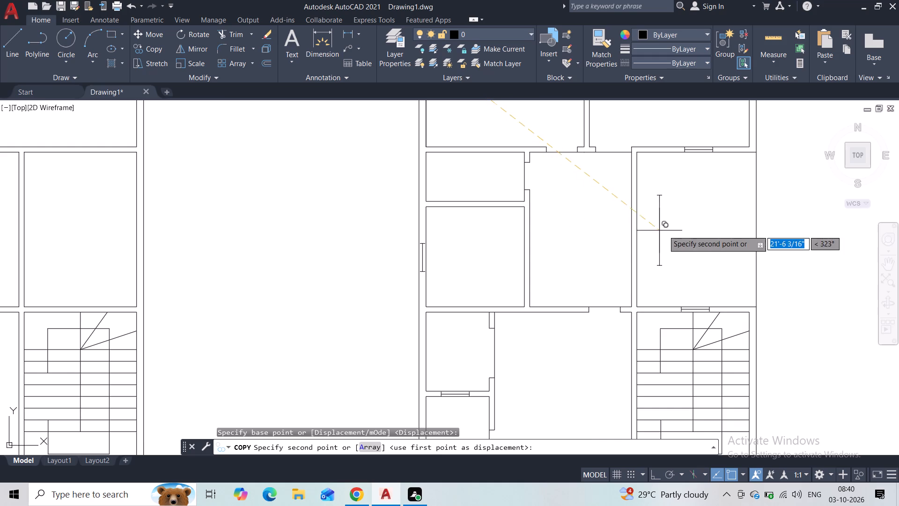
pyautogui.scroll(2, 653, 230)
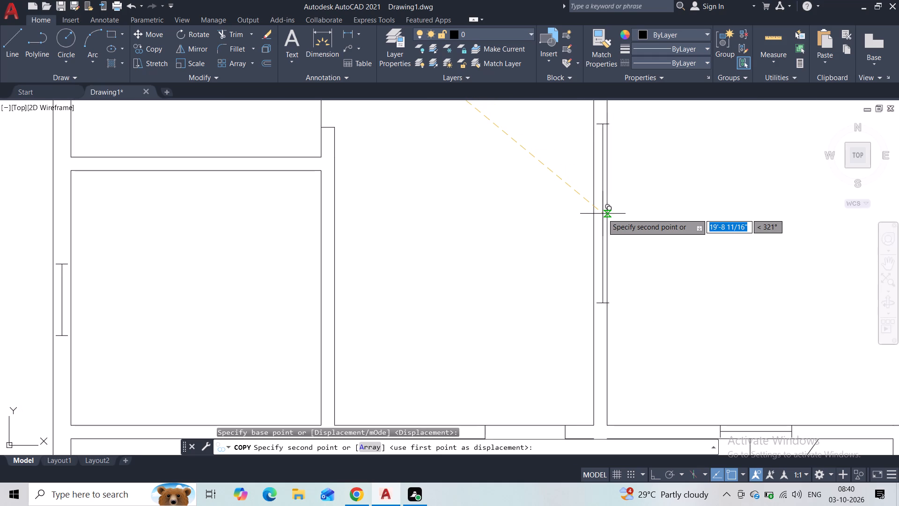
pyautogui.click(602, 215)
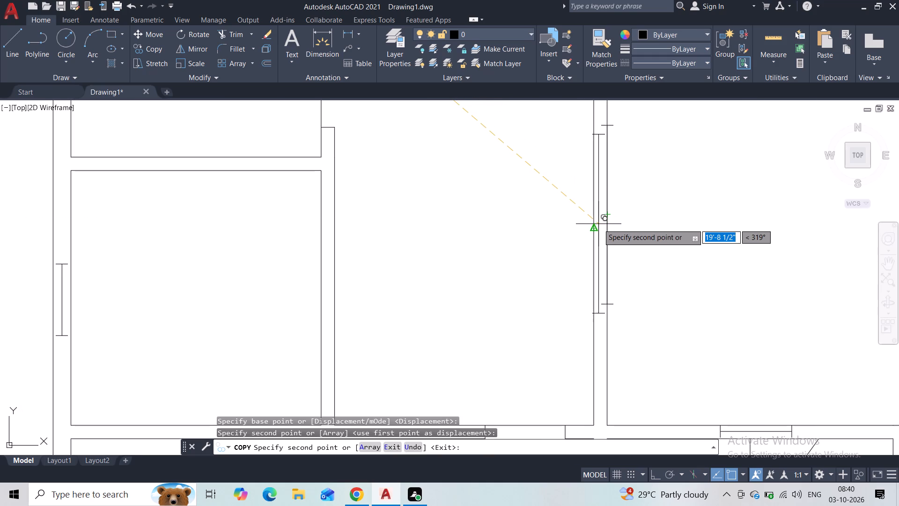
pyautogui.click(601, 224)
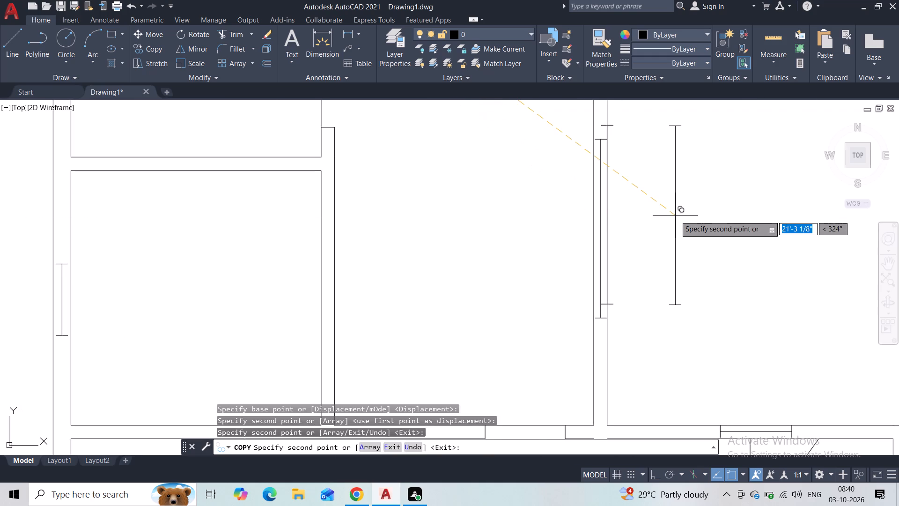
pyautogui.press('Escape')
# Delete the off-centre extra window copy lying on the right-hand face of that wall.
pyautogui.click(611, 125)
pyautogui.press('Delete')
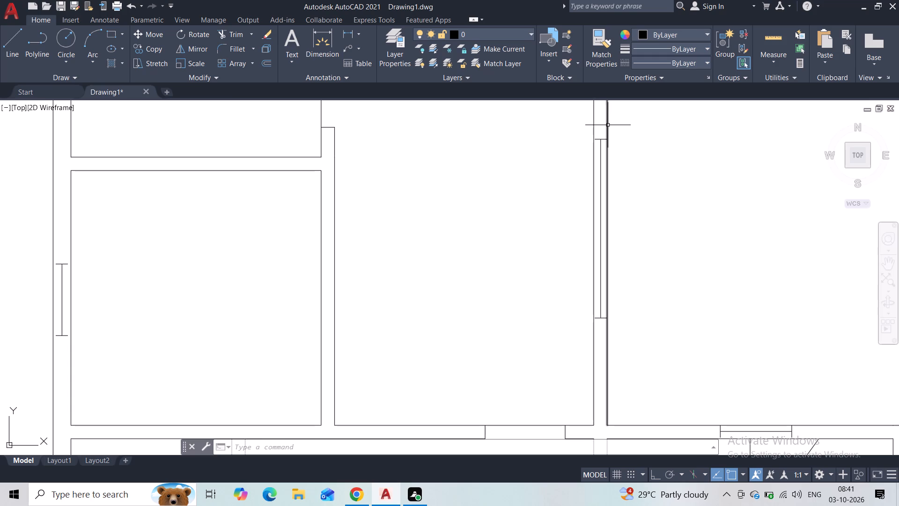
# Start a multiline text box inside the large right room of the duplicate plan.
pyautogui.scroll(-4, 539, 232)
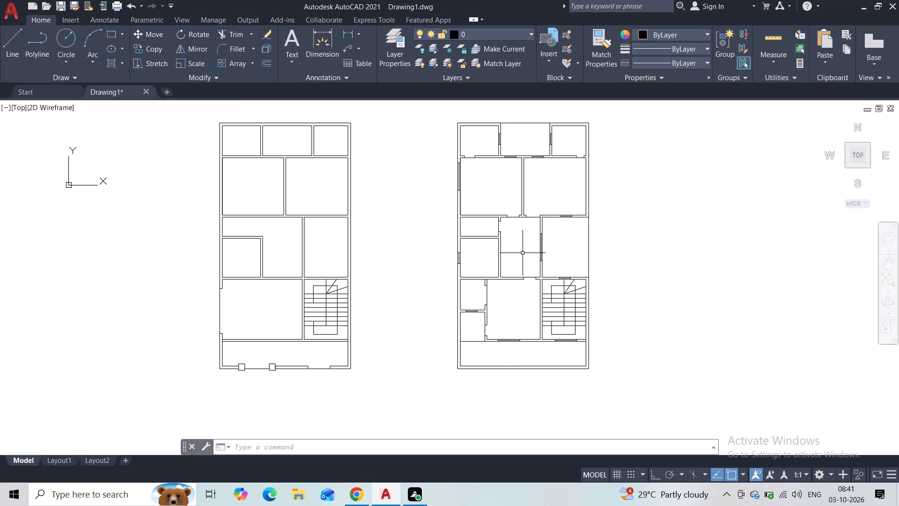
pyautogui.click(290, 55)
pyautogui.click(302, 84)
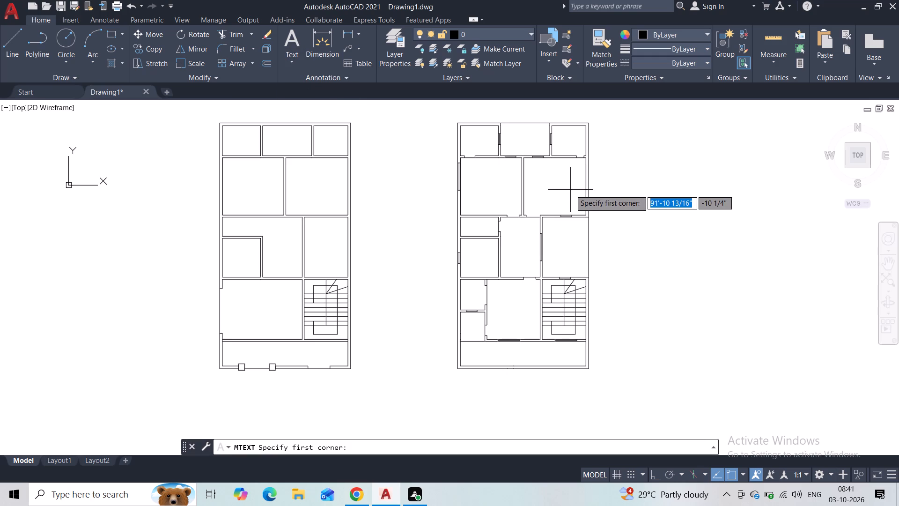
pyautogui.click(541, 179)
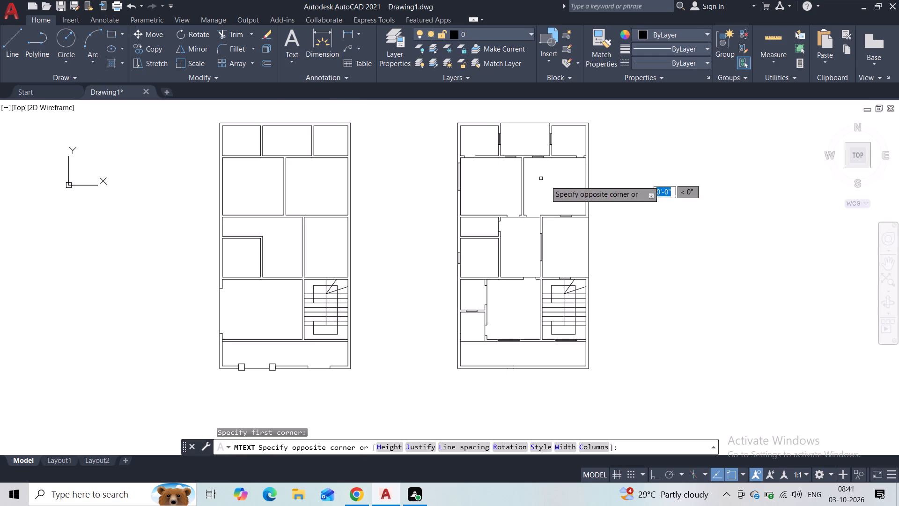
pyautogui.click(573, 190)
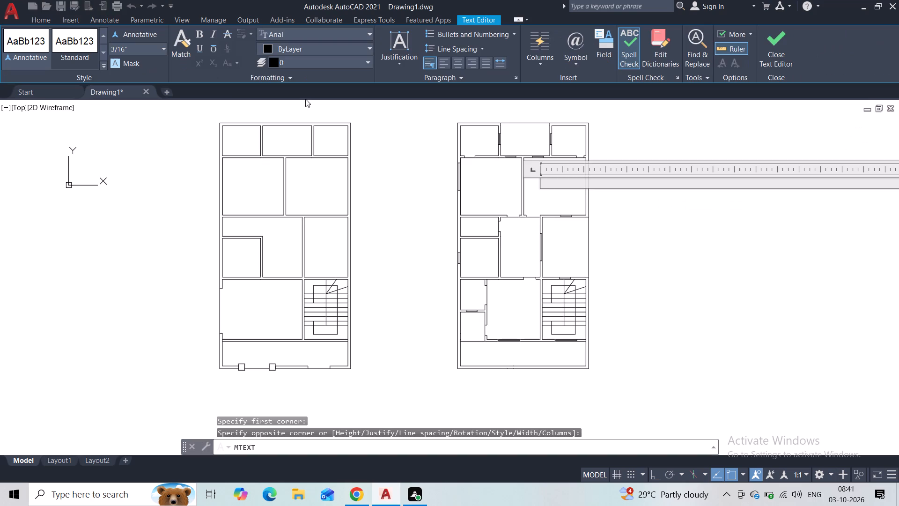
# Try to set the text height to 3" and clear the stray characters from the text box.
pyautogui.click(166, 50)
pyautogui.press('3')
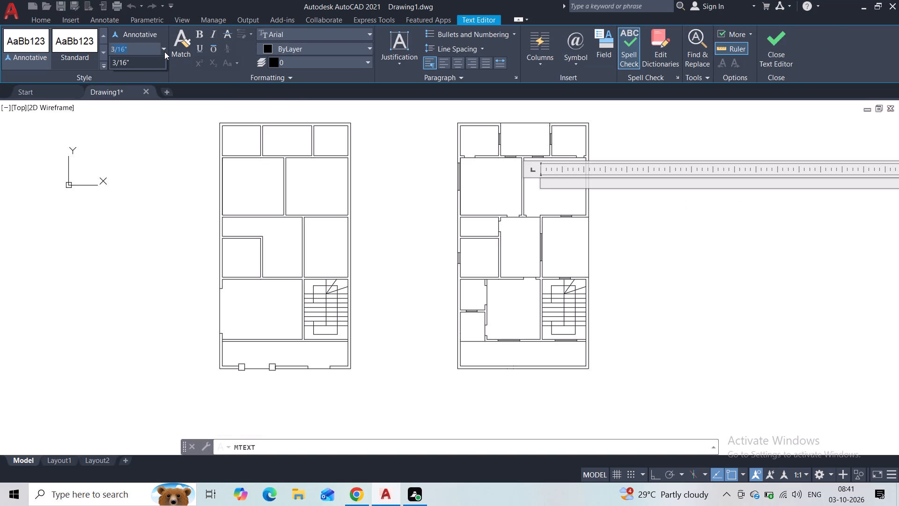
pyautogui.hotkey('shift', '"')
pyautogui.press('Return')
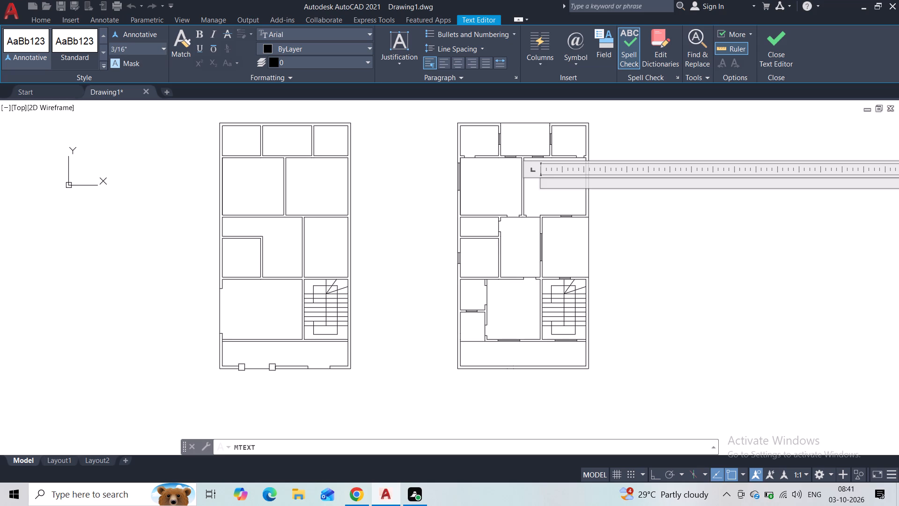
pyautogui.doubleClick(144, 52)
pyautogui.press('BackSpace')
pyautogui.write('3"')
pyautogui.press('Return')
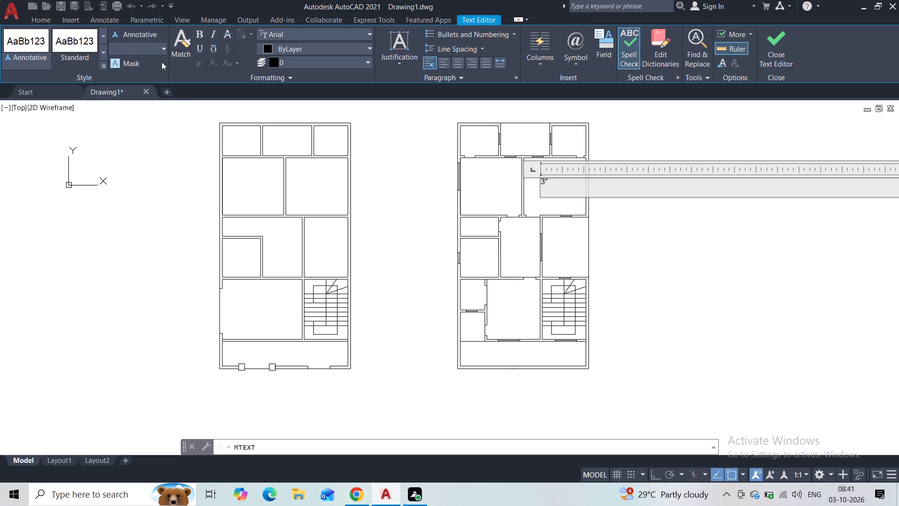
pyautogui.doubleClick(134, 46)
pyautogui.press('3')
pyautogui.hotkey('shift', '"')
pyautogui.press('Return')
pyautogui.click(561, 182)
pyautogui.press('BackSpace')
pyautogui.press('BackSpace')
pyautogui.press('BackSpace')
# Label the large right room "BED ROOM" with a text height of 3".
pyautogui.doubleClick(142, 45)
pyautogui.press('BackSpace')
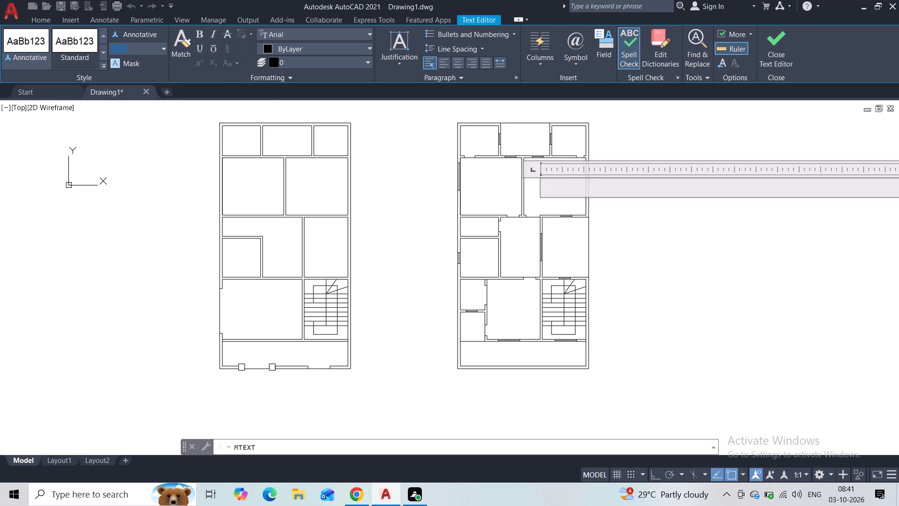
pyautogui.write('3"')
pyautogui.press('Return')
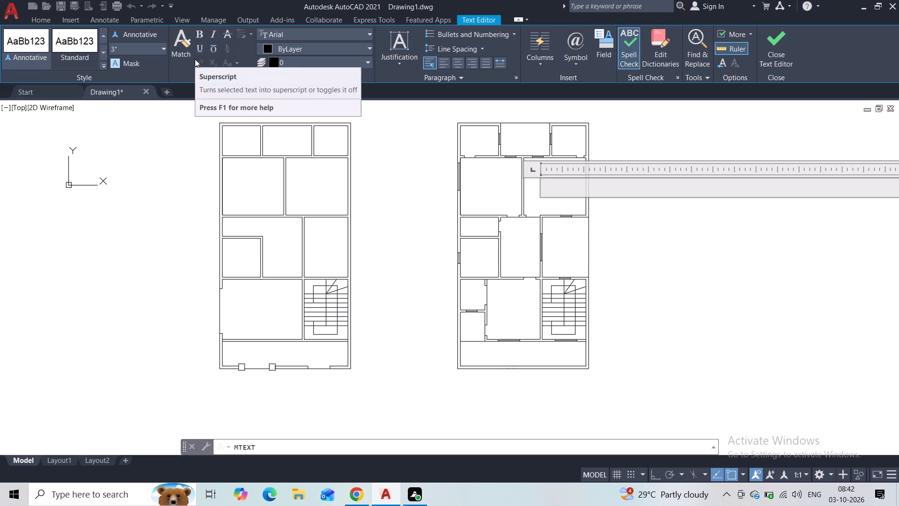
pyautogui.write('BE')
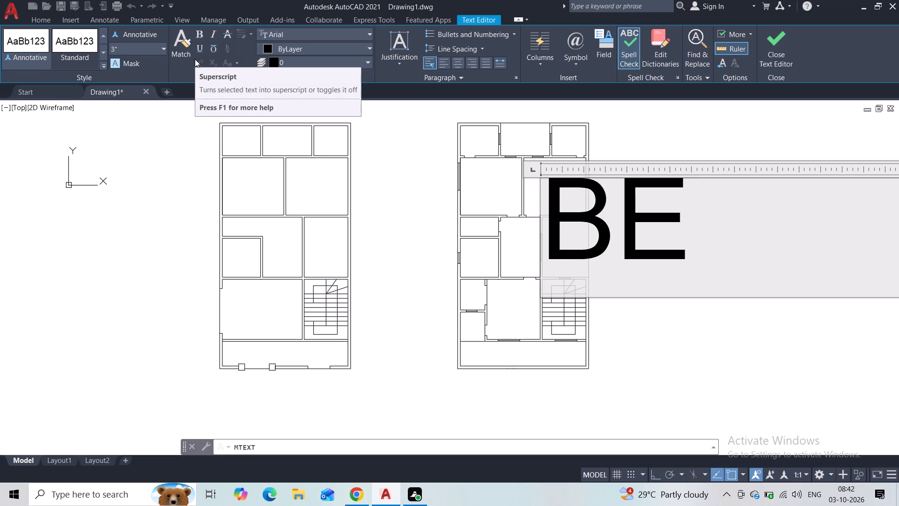
pyautogui.press('d')
pyautogui.press('space')
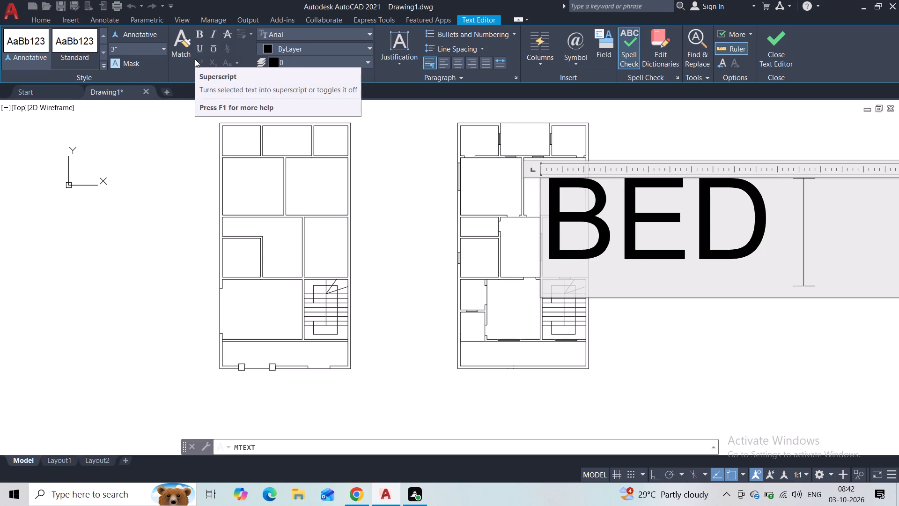
pyautogui.write('ROOM')
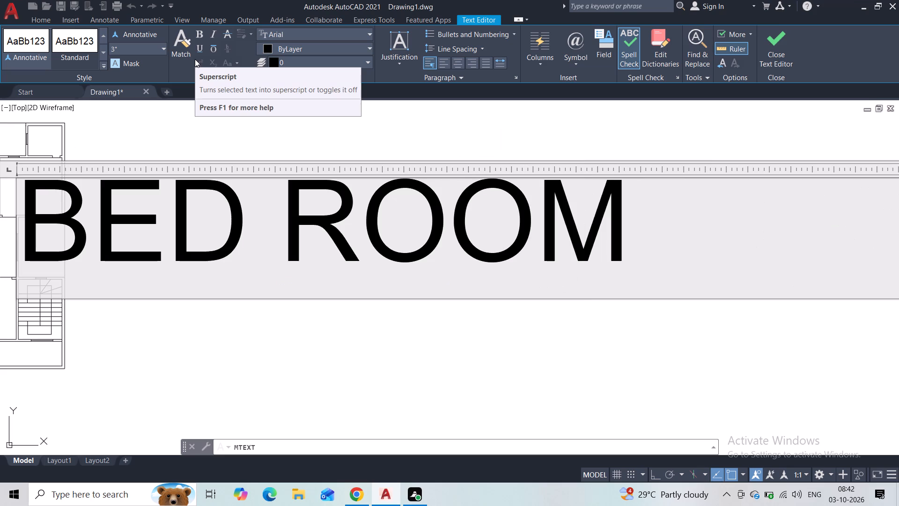
pyautogui.click(305, 336)
# Copy the BED ROOM label from the large right room into the large left room at about the same level.
pyautogui.scroll(-2, 308, 286)
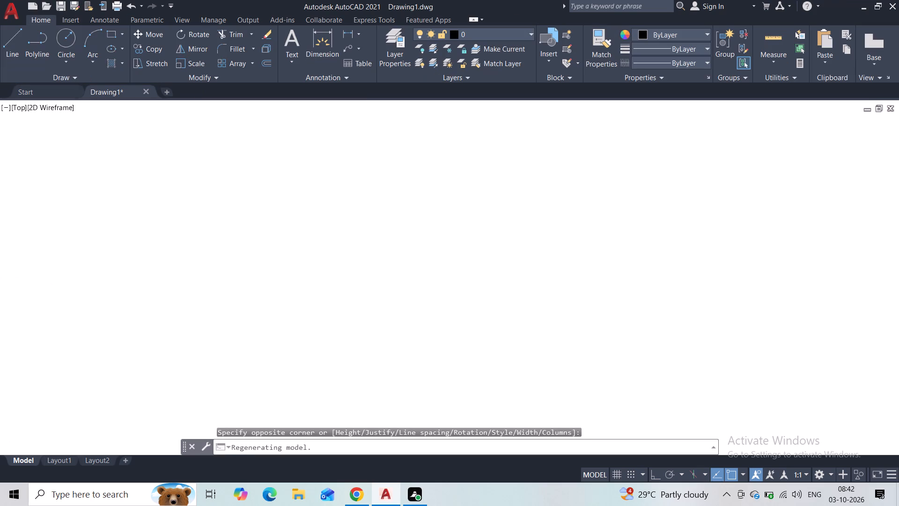
pyautogui.scroll(2, 216, 259)
pyautogui.scroll(2, 190, 225)
pyautogui.moveTo(174, 230); pyautogui.dragTo(211, 227, button='middle')
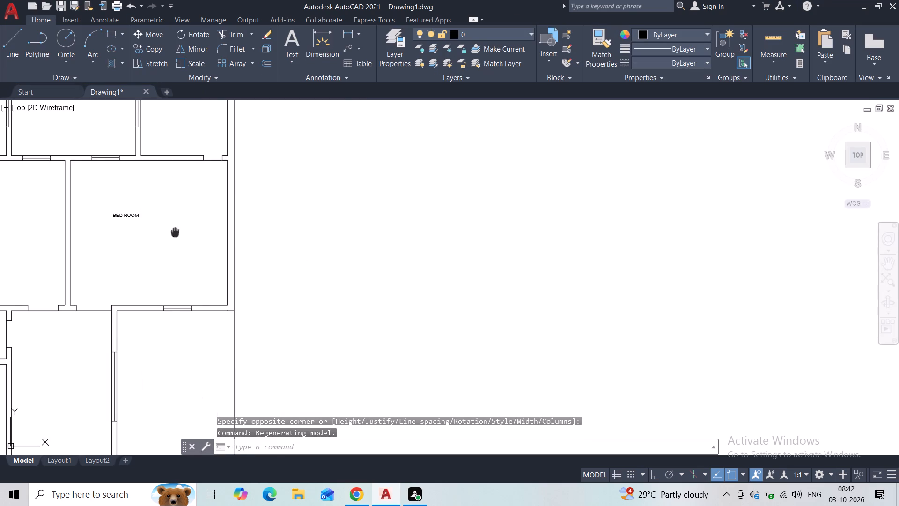
pyautogui.moveTo(211, 227); pyautogui.dragTo(469, 303, button='middle')
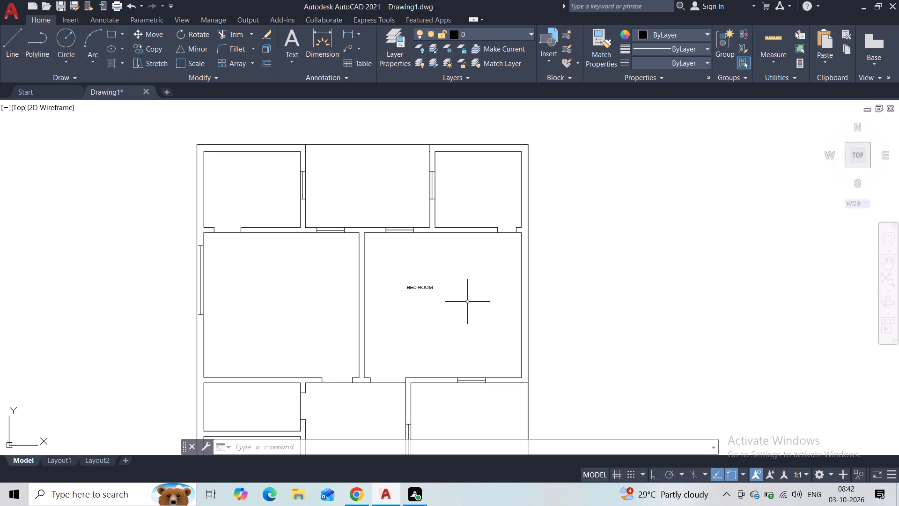
pyautogui.click(427, 290)
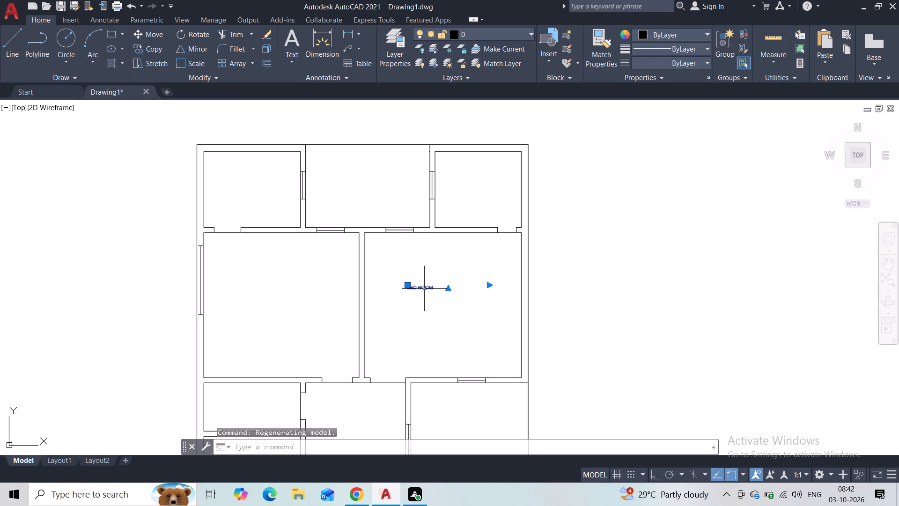
pyautogui.click(155, 52)
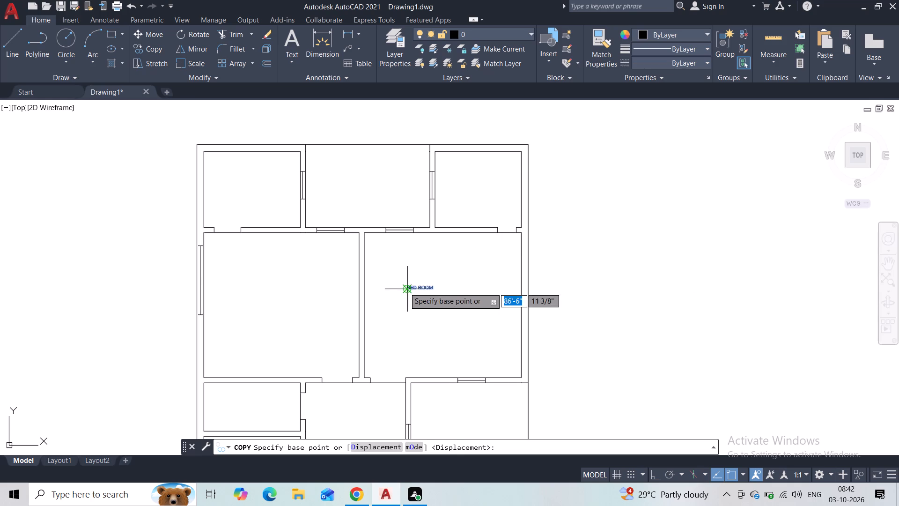
pyautogui.click(405, 288)
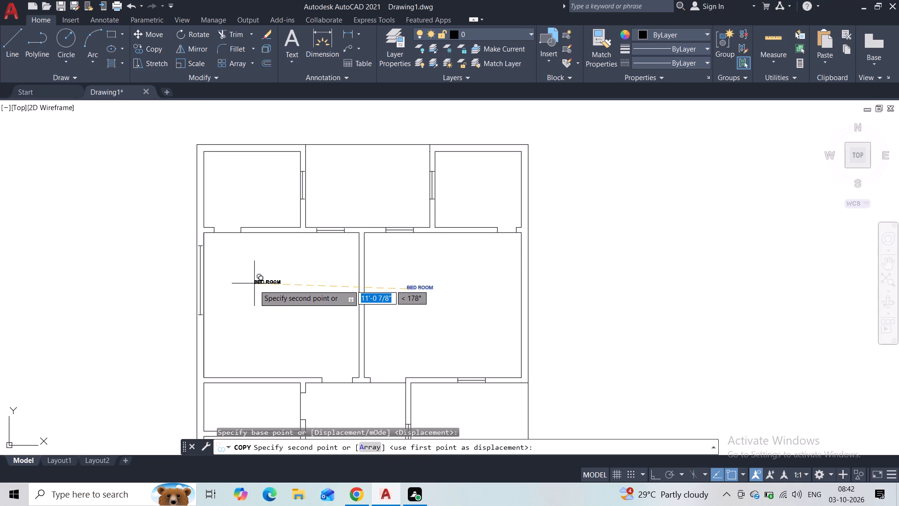
pyautogui.click(254, 288)
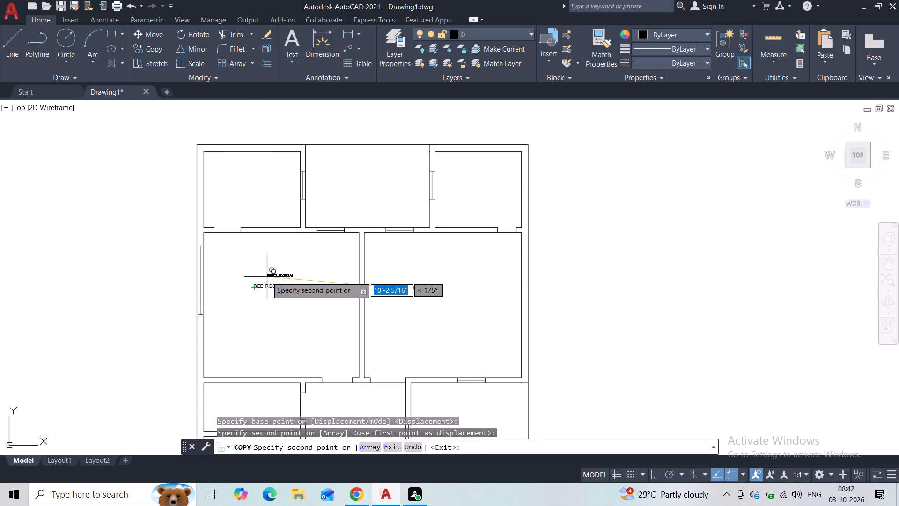
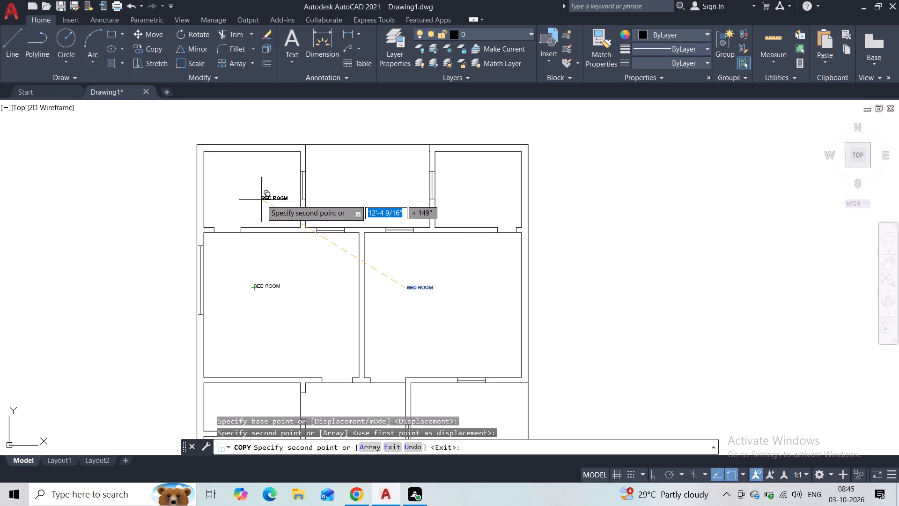
# Copy the BED ROOM label into each of the three small rooms along the top of the duplicate plan.
pyautogui.click(233, 180)
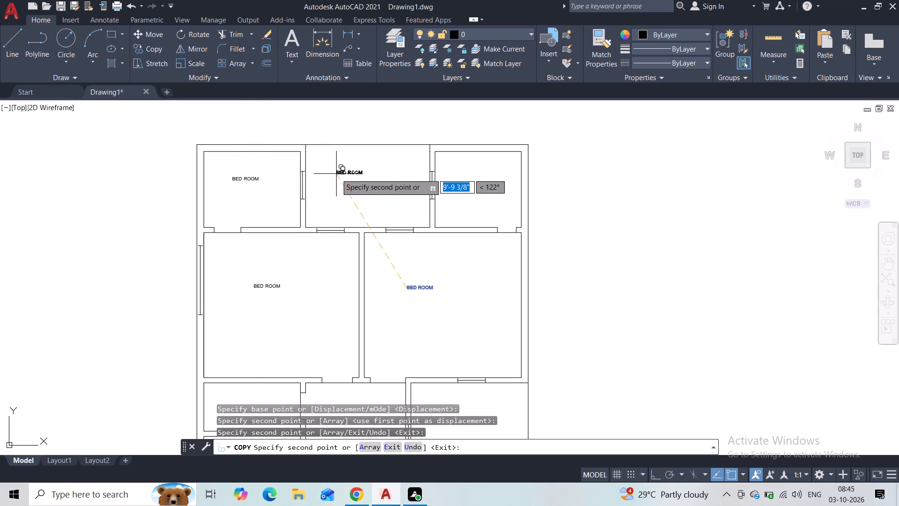
pyautogui.click(355, 175)
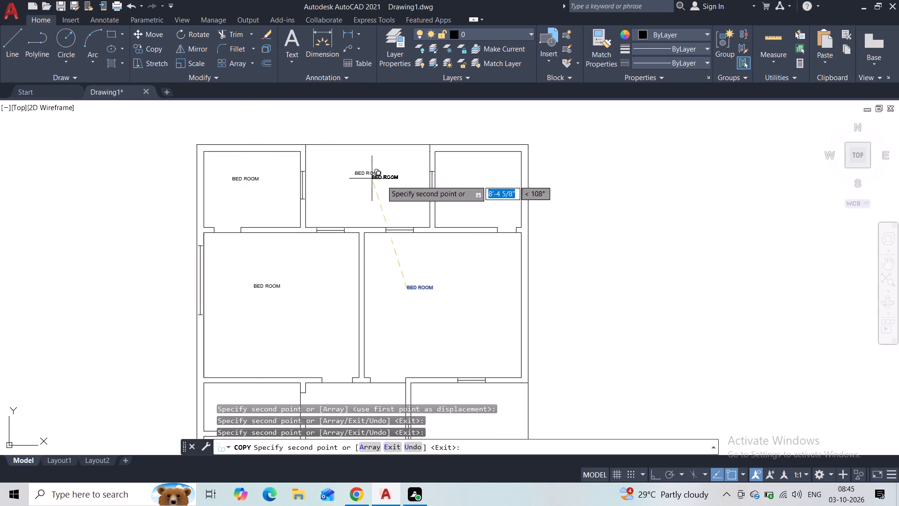
pyautogui.click(475, 176)
# Copy the BED ROOM label into each of the three small rooms along the top of the original plan.
pyautogui.moveTo(449, 287); pyautogui.dragTo(432, 201, button='middle')
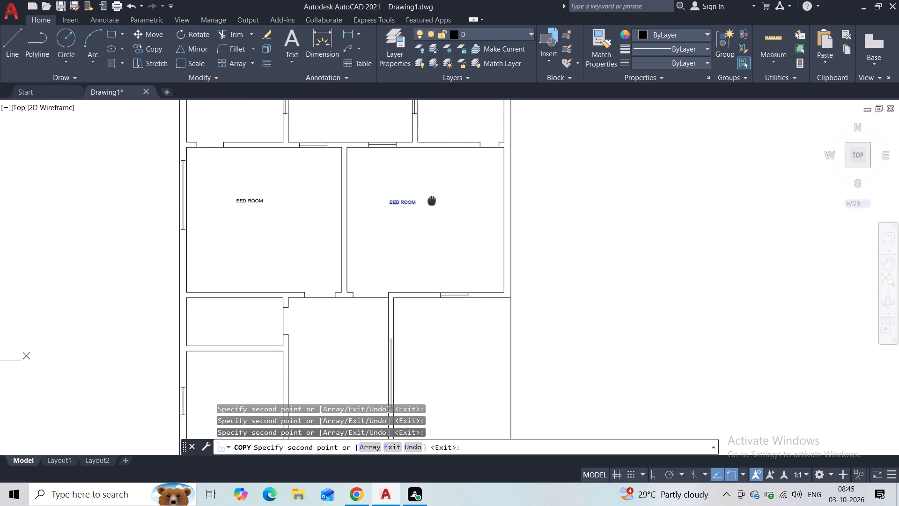
pyautogui.moveTo(432, 201); pyautogui.dragTo(431, 175, button='middle')
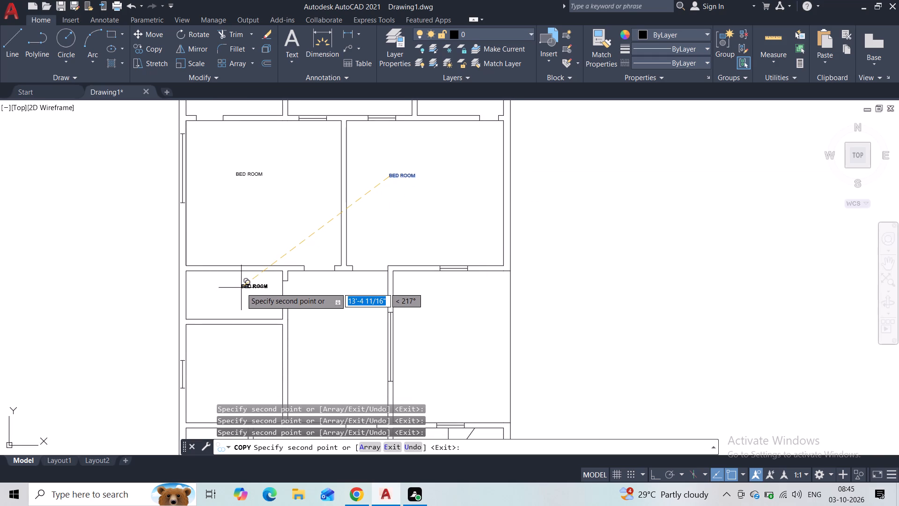
pyautogui.scroll(-3, 241, 287)
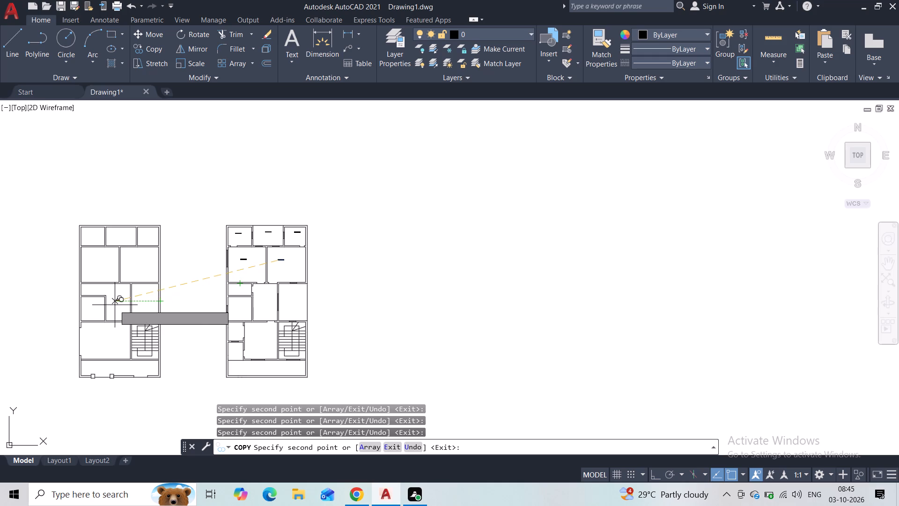
pyautogui.moveTo(114, 305); pyautogui.dragTo(207, 317, button='middle')
pyautogui.scroll(3, 172, 254)
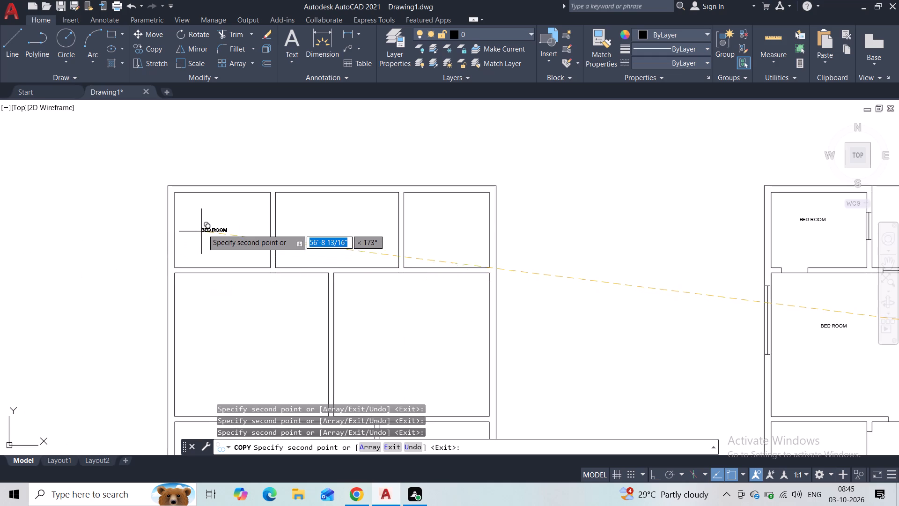
pyautogui.click(203, 227)
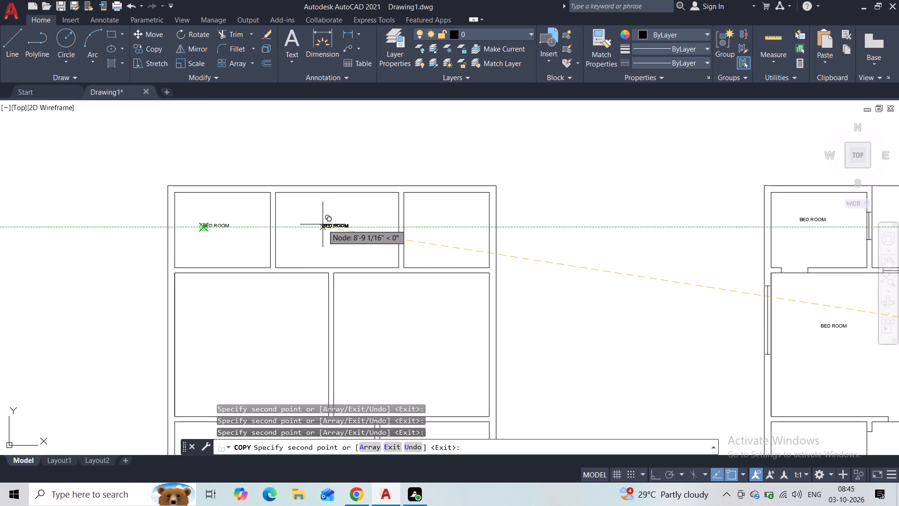
pyautogui.click(323, 224)
pyautogui.click(439, 221)
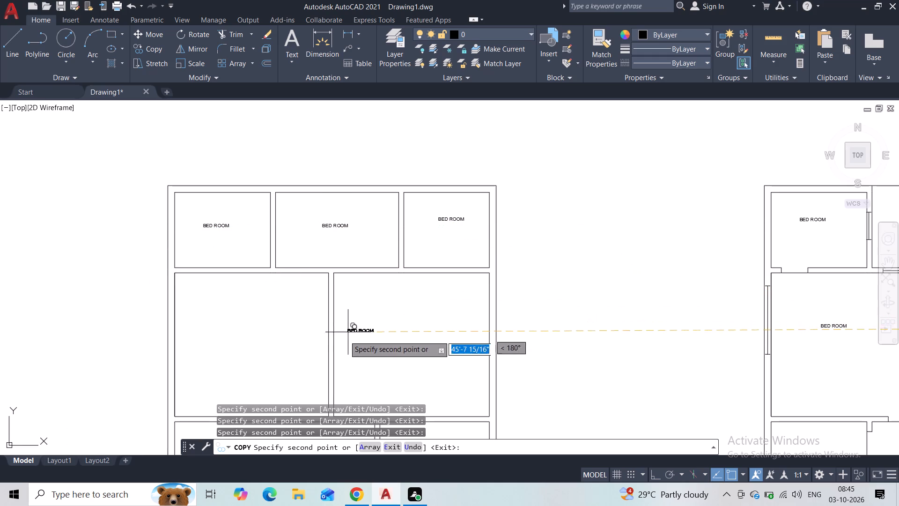
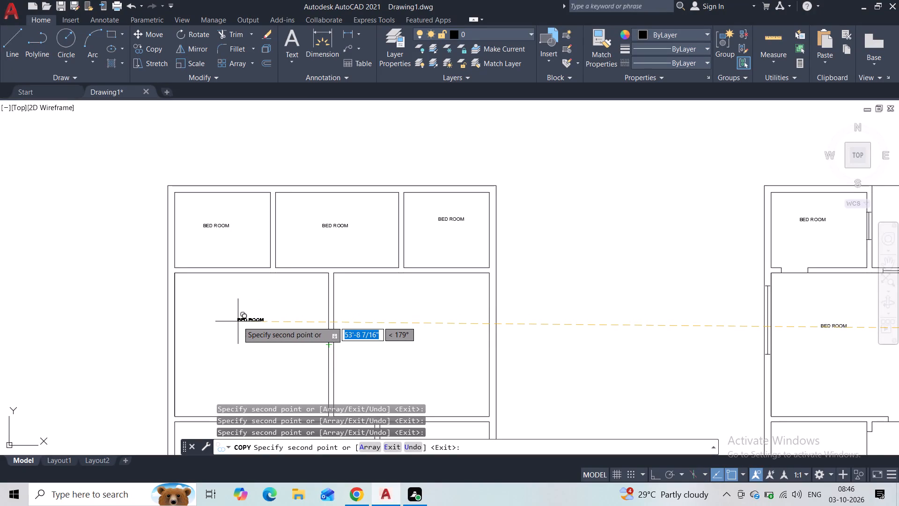
# Copy the BED ROOM label into the original plan's two large upper rooms and the four middle rooms below them.
pyautogui.click(238, 321)
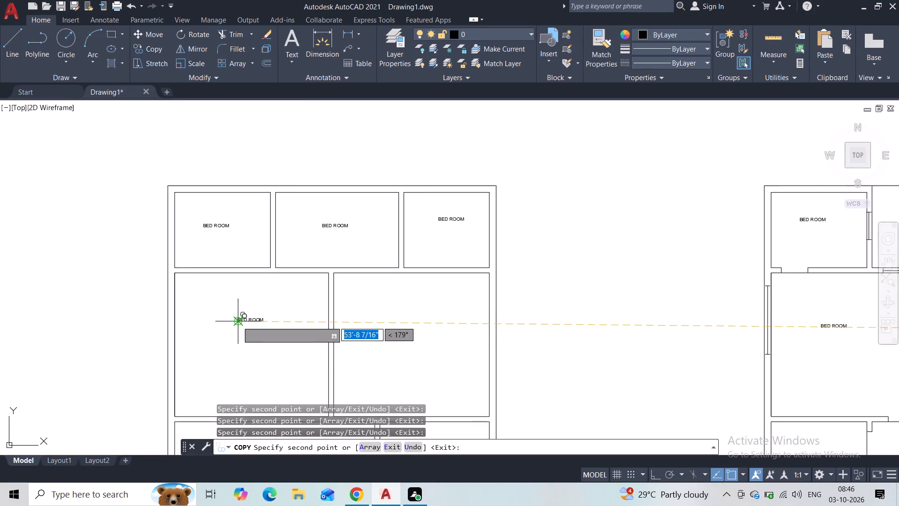
pyautogui.click(405, 315)
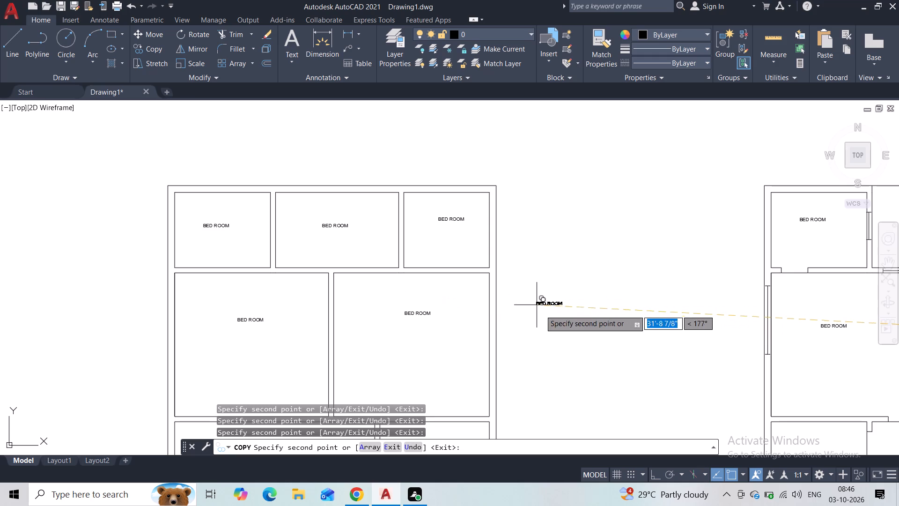
pyautogui.moveTo(541, 311); pyautogui.dragTo(541, 170, button='middle')
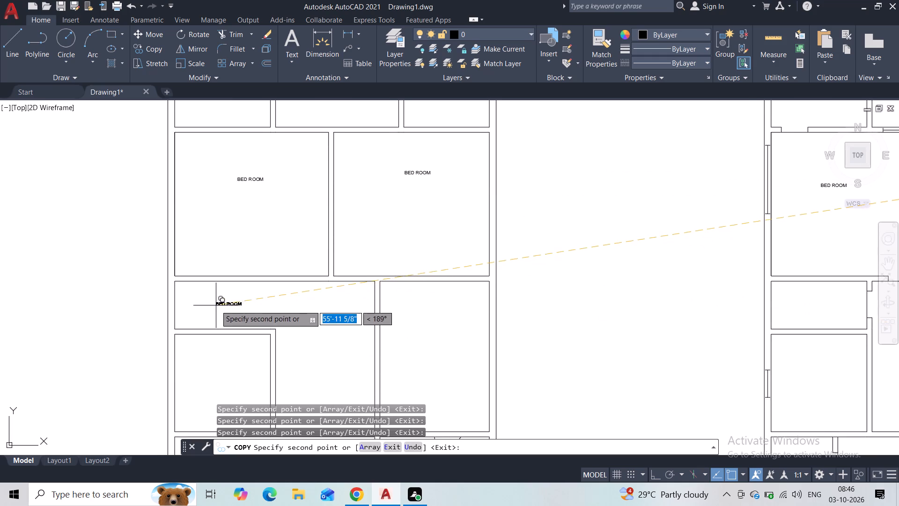
pyautogui.click(216, 306)
pyautogui.moveTo(222, 359); pyautogui.dragTo(256, 264, button='middle')
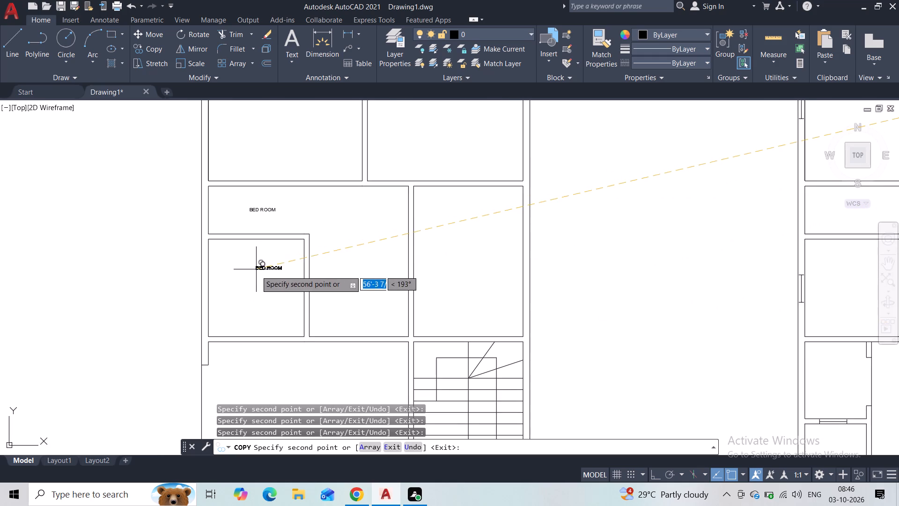
pyautogui.click(263, 277)
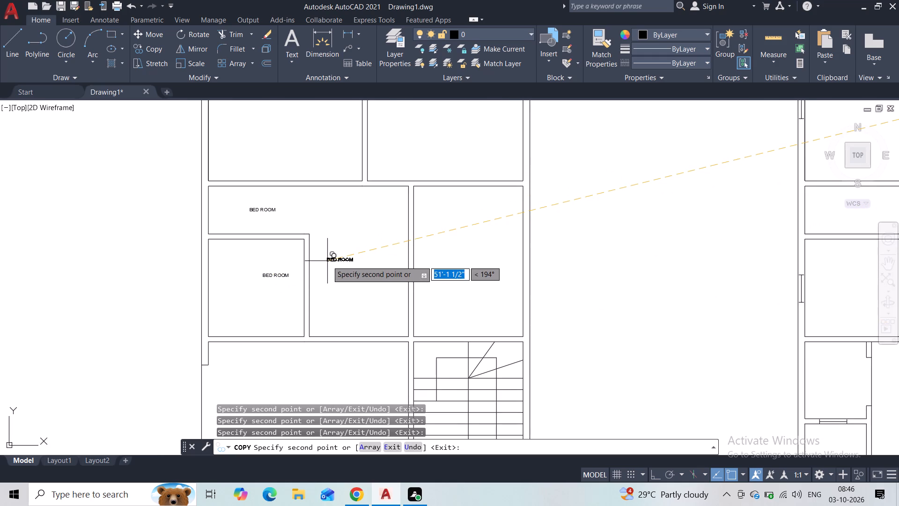
pyautogui.click(352, 258)
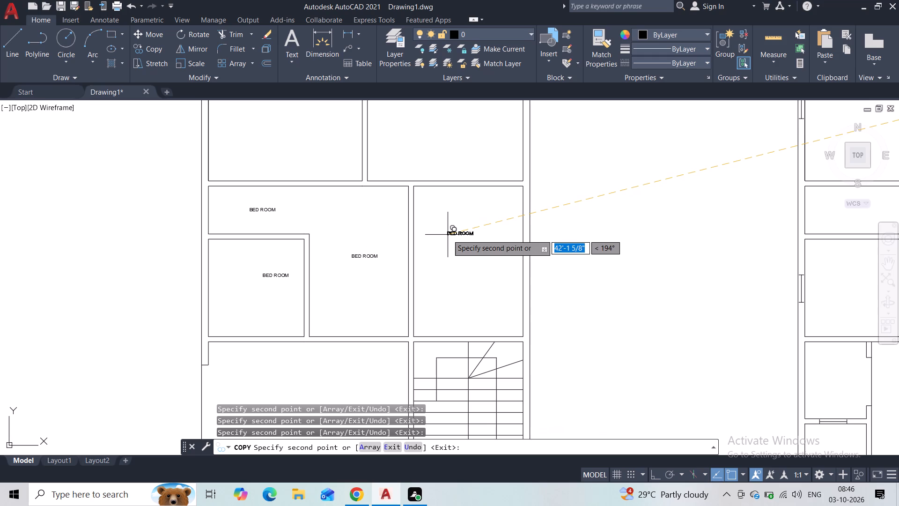
pyautogui.click(457, 238)
# Copy the BED ROOM label into the original plan's large lower room, staircase landing and front strip.
pyautogui.moveTo(439, 275); pyautogui.dragTo(449, 182, button='middle')
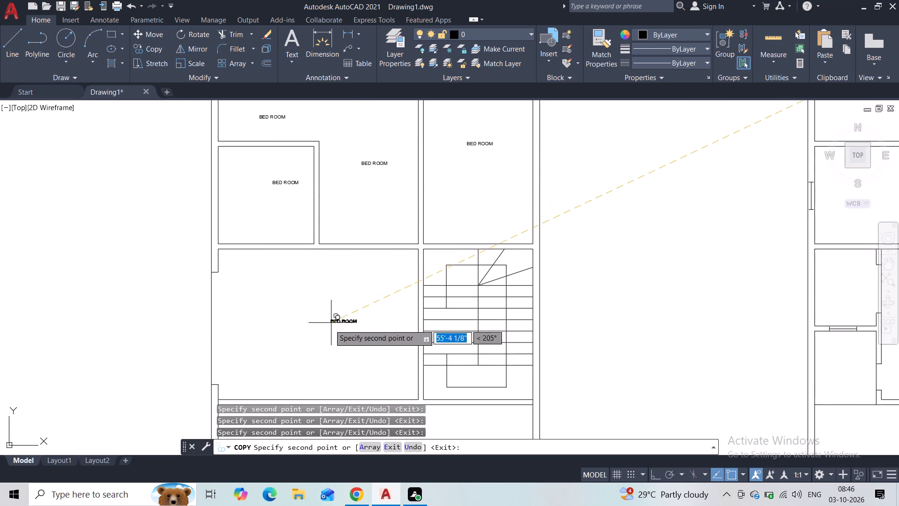
pyautogui.click(310, 308)
pyautogui.moveTo(340, 297); pyautogui.dragTo(332, 226, button='middle')
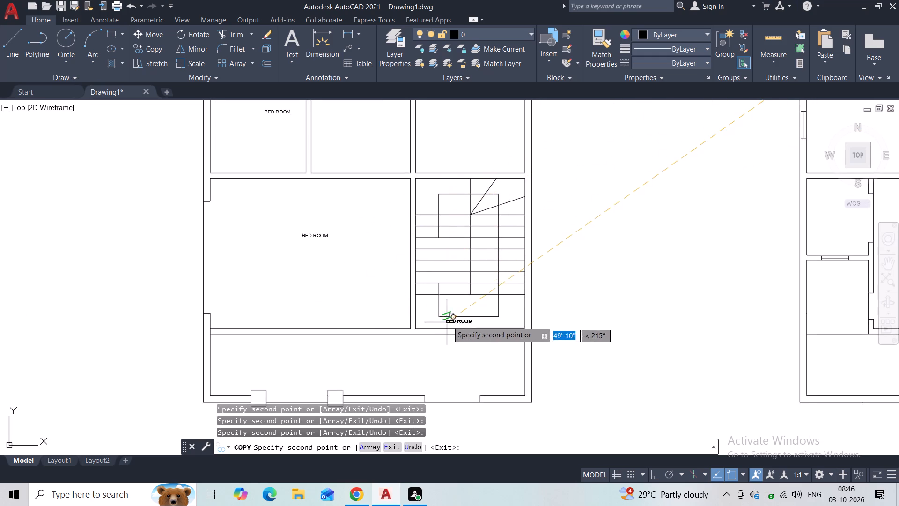
pyautogui.click(457, 310)
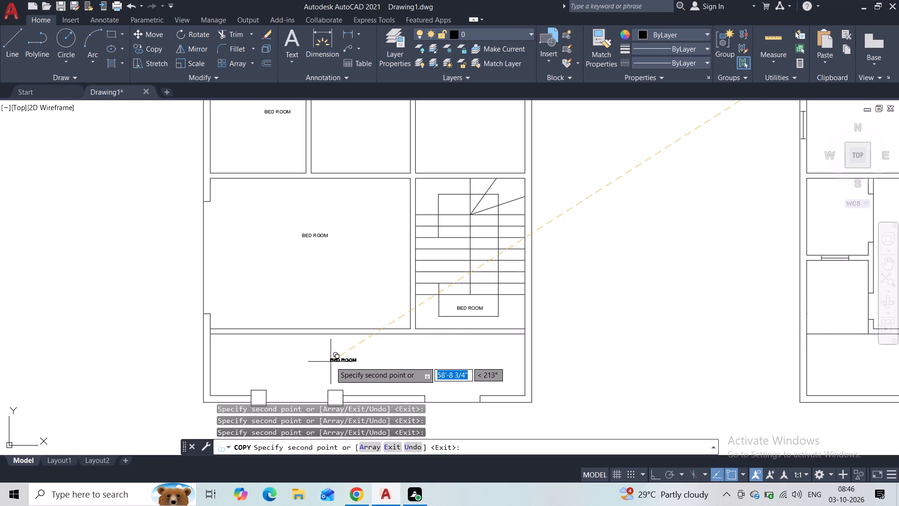
pyautogui.click(366, 363)
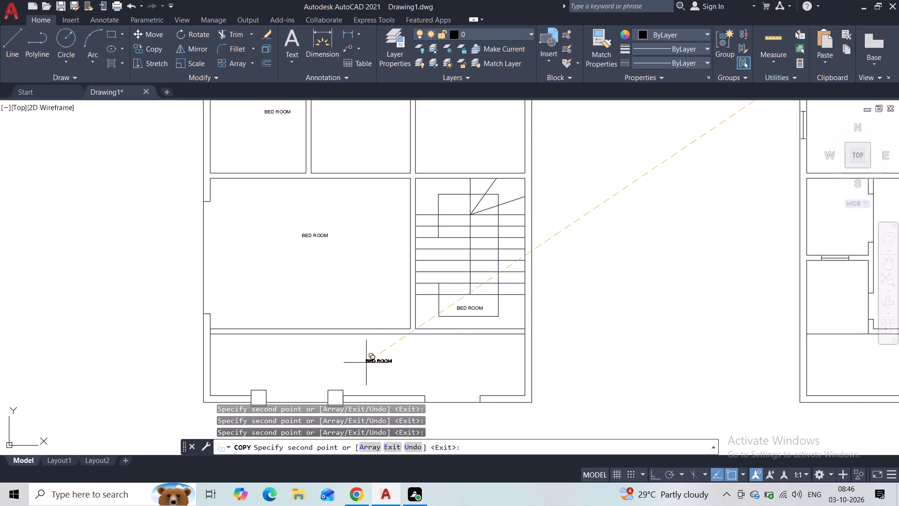
# Copy the BED ROOM label into the duplicate plan's front strip, two small lower rooms, large lower room and staircase landing.
pyautogui.scroll(-1, 533, 296)
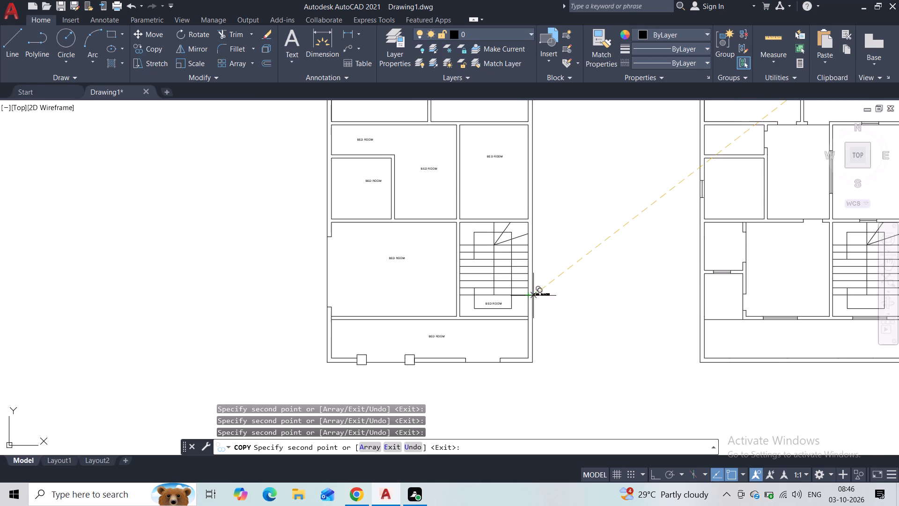
pyautogui.moveTo(571, 279); pyautogui.dragTo(273, 263, button='middle')
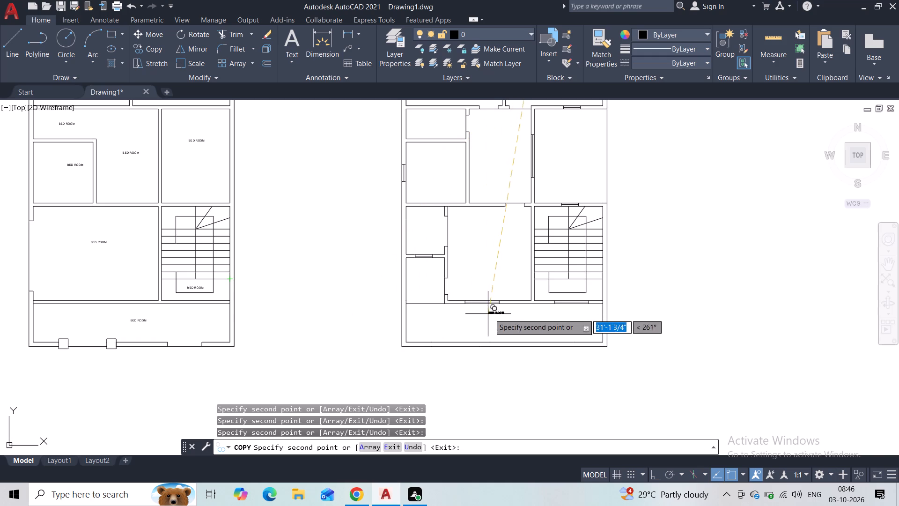
pyautogui.click(509, 324)
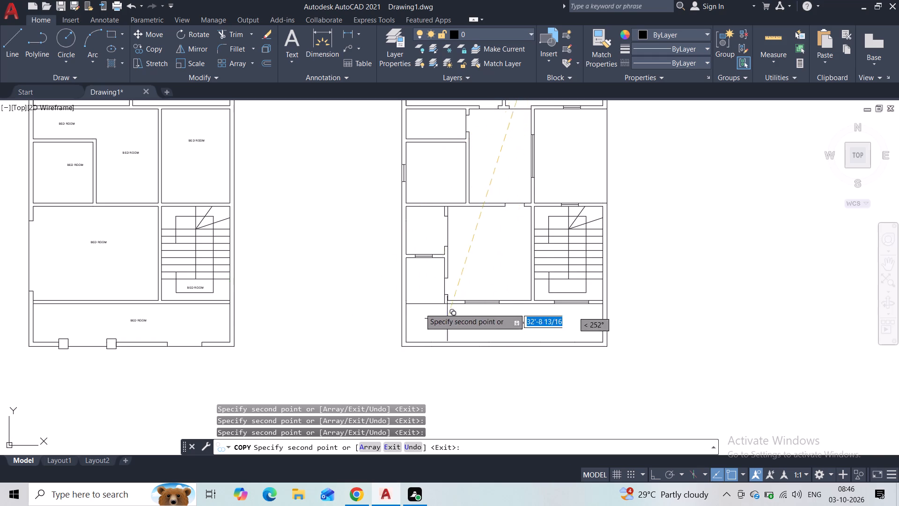
pyautogui.scroll(1, 412, 295)
pyautogui.click(419, 264)
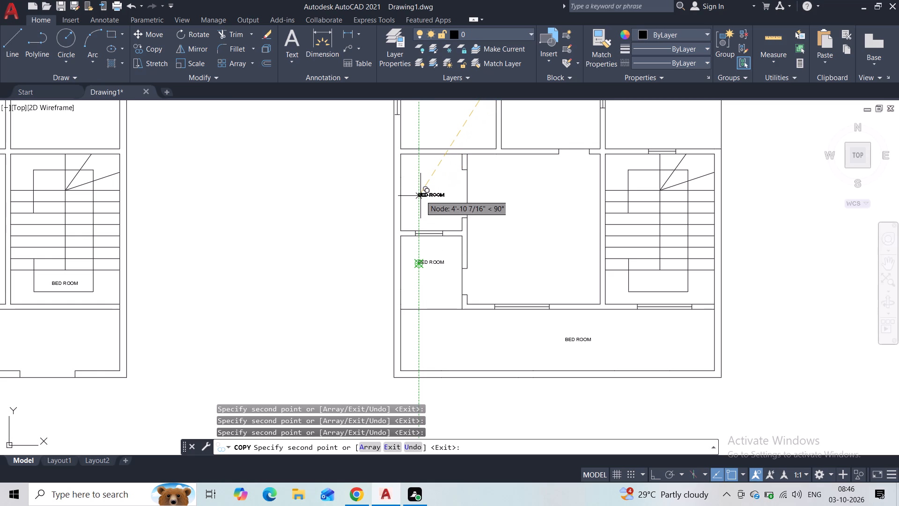
pyautogui.click(420, 191)
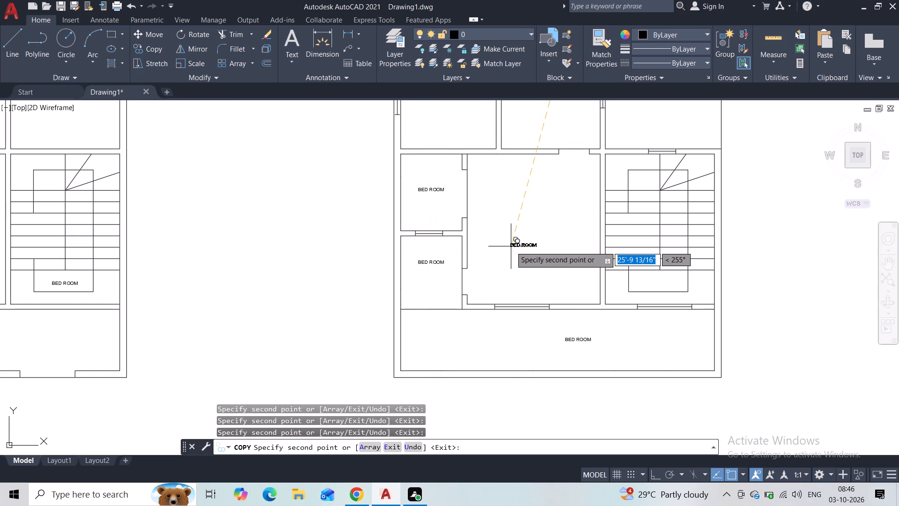
pyautogui.click(523, 218)
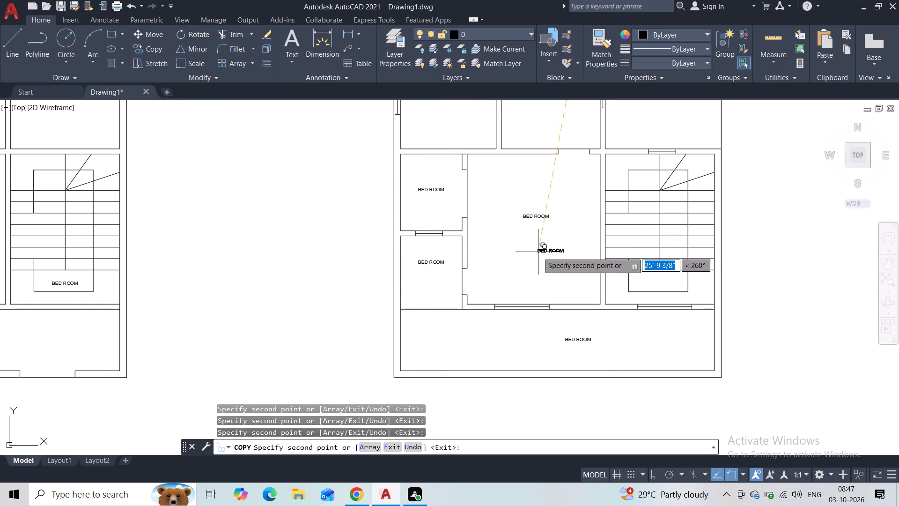
pyautogui.click(647, 283)
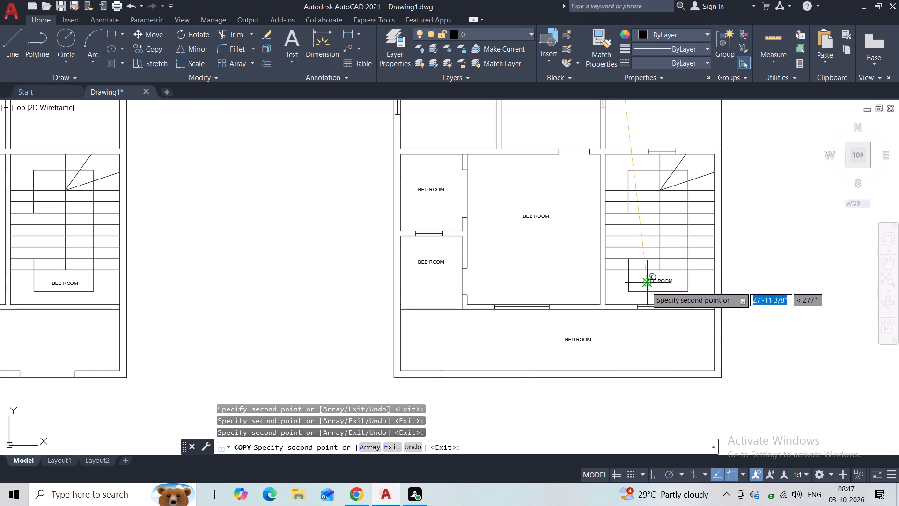
# Copy the BED ROOM label into the four middle rooms of the duplicate plan and finish copying.
pyautogui.moveTo(538, 193); pyautogui.dragTo(537, 315, button='middle')
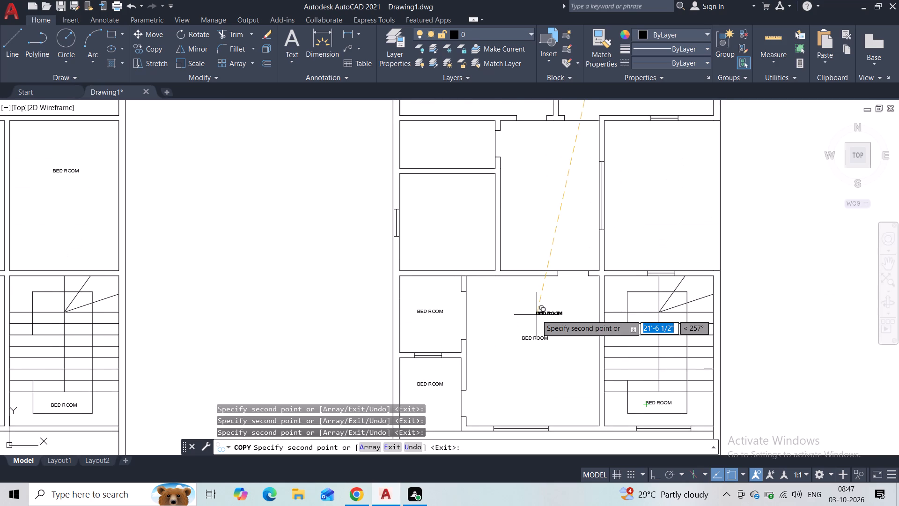
pyautogui.click(462, 216)
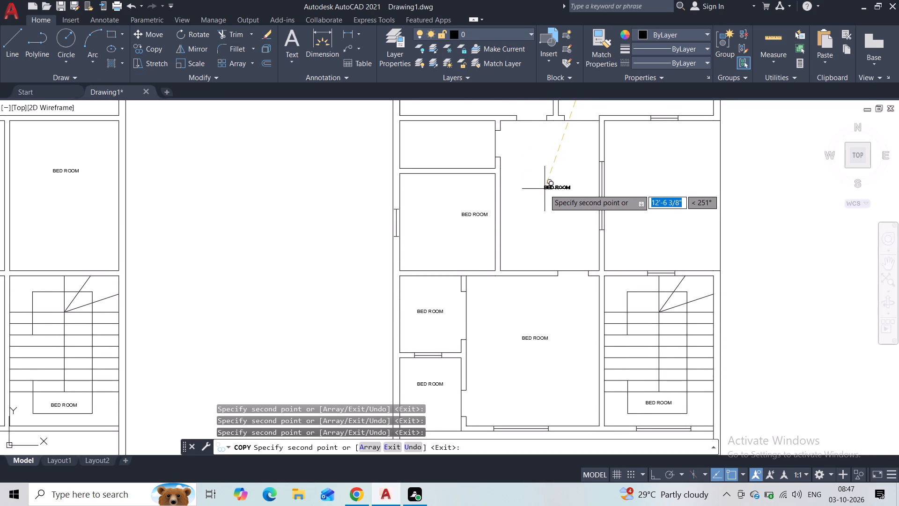
pyautogui.click(540, 193)
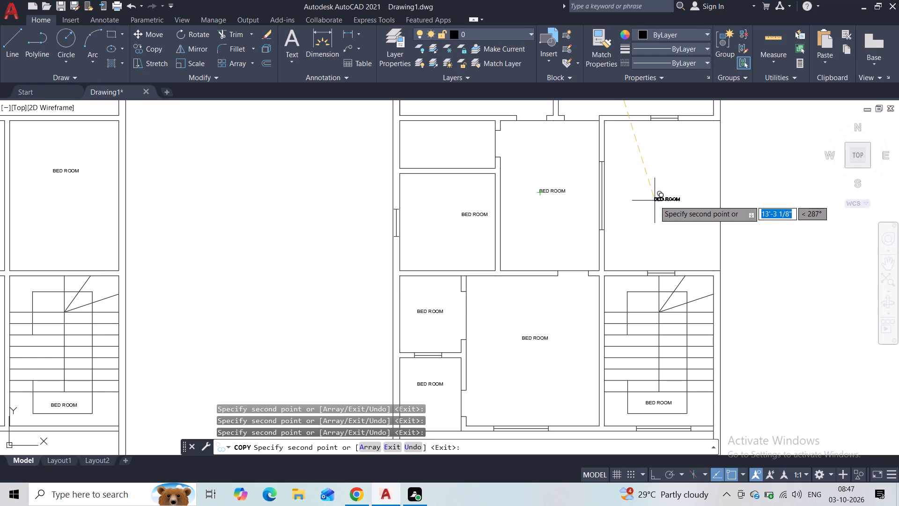
pyautogui.click(654, 181)
pyautogui.moveTo(540, 163); pyautogui.dragTo(545, 269, button='middle')
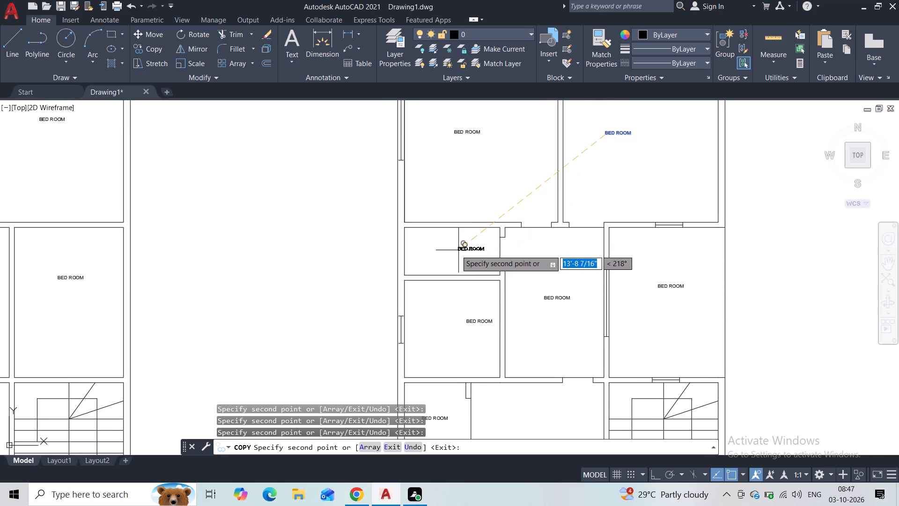
pyautogui.click(442, 249)
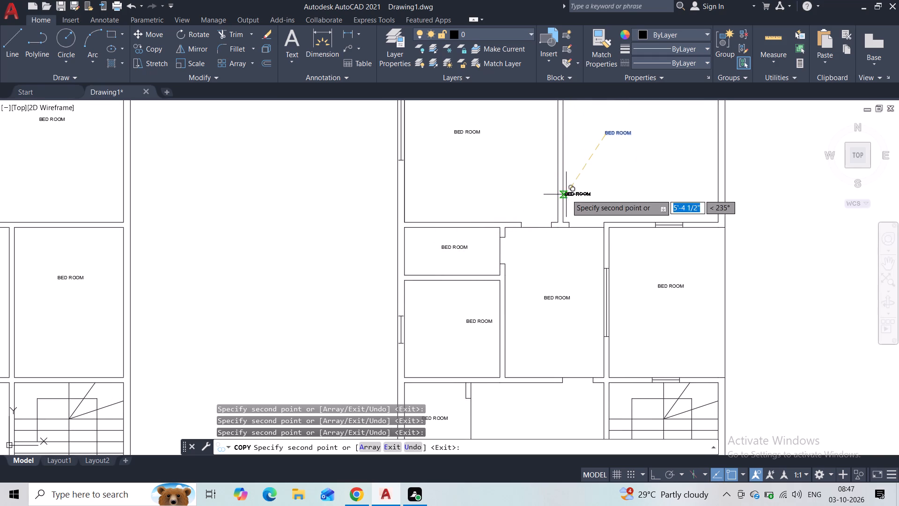
pyautogui.moveTo(594, 177); pyautogui.dragTo(577, 299, button='middle')
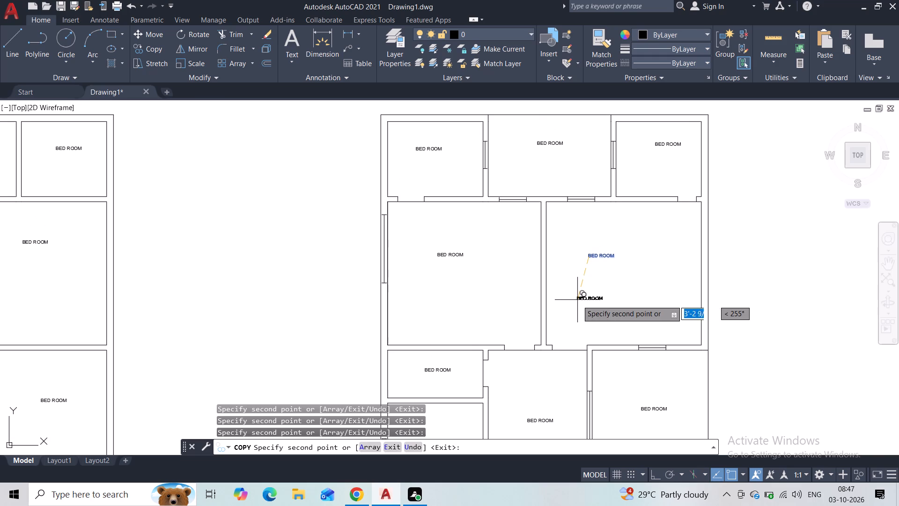
pyautogui.press('Escape')
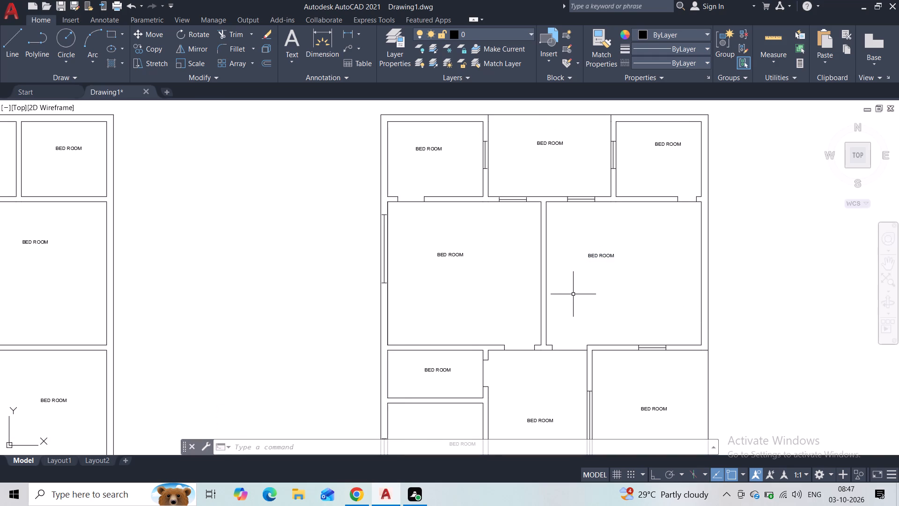
# Change the label in the original plan's top-left room to BATH.
pyautogui.moveTo(287, 275); pyautogui.dragTo(649, 191, button='middle')
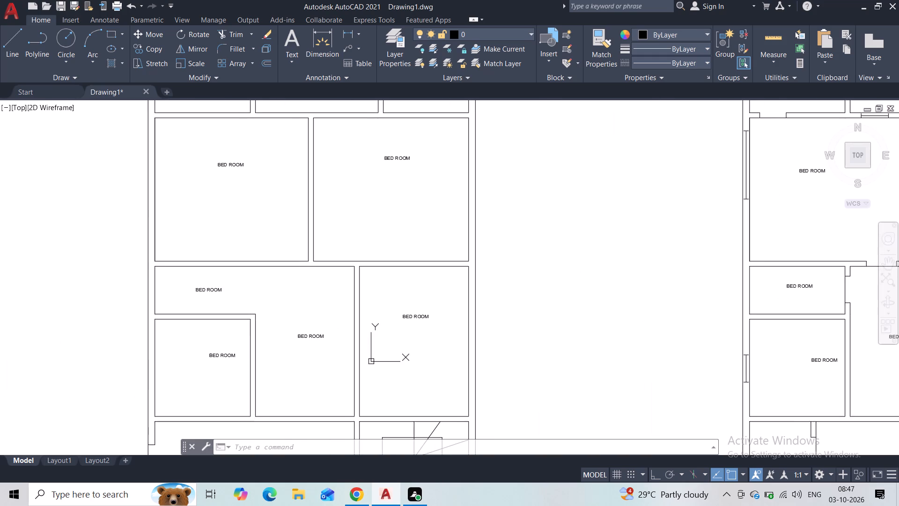
pyautogui.moveTo(649, 191); pyautogui.dragTo(649, 191, button='middle')
pyautogui.moveTo(638, 185); pyautogui.dragTo(649, 293, button='middle')
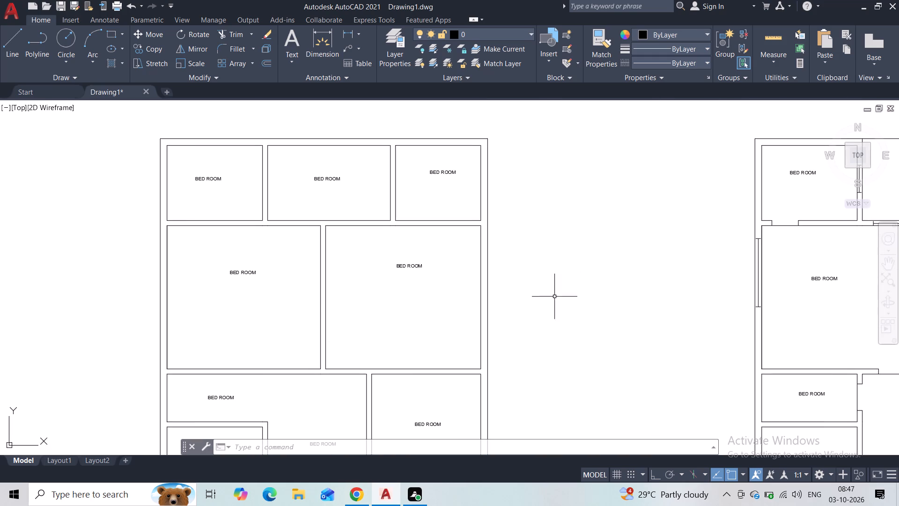
pyautogui.doubleClick(206, 181)
pyautogui.doubleClick(211, 183)
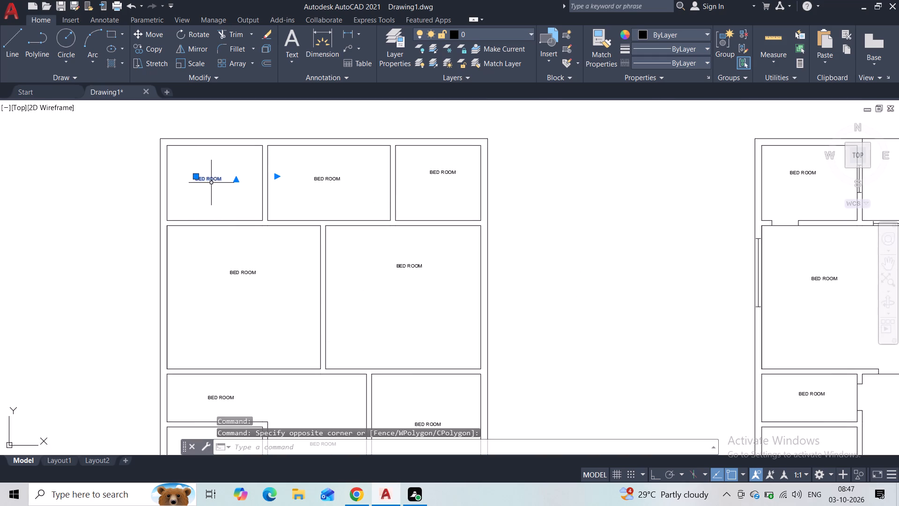
pyautogui.doubleClick(214, 182)
pyautogui.tripleClick(214, 181)
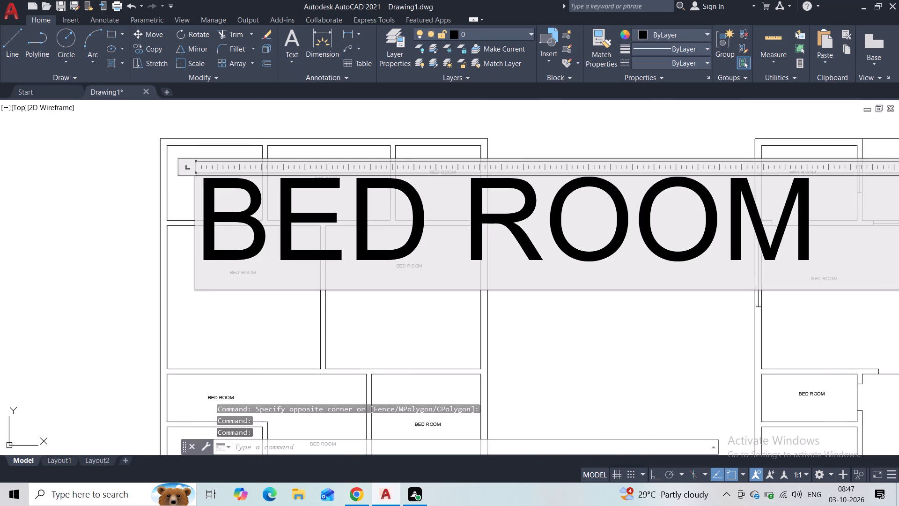
pyautogui.click(815, 230)
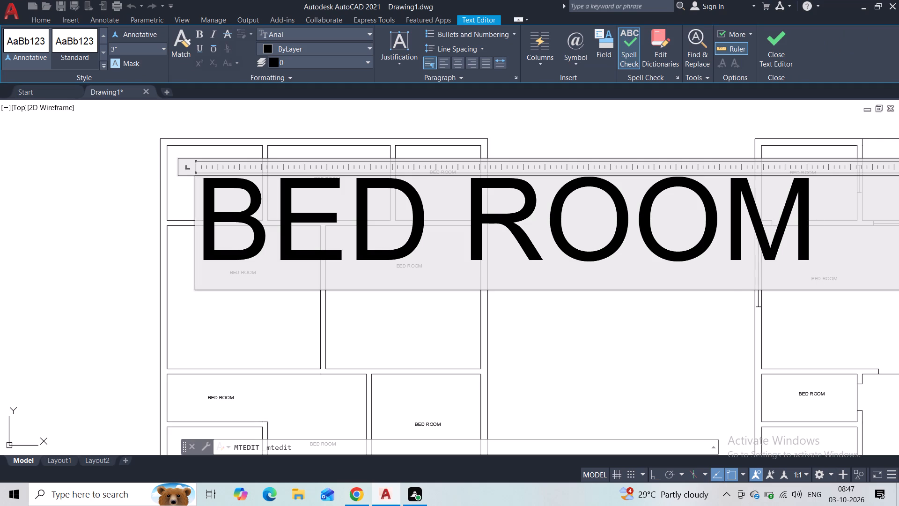
pyautogui.press('BackSpace')
pyautogui.press('BackSpace')
pyautogui.press('BackSpace')
pyautogui.press('BackSpace')
pyautogui.press('BackSpace')
pyautogui.press('BackSpace')
pyautogui.press('BackSpace')
pyautogui.press('BackSpace')
pyautogui.press('BackSpace')
pyautogui.press('BackSpace')
pyautogui.press('BackSpace')
pyautogui.press('BackSpace')
pyautogui.press('BackSpace')
pyautogui.press('BackSpace')
pyautogui.press('BackSpace')
pyautogui.write('BATH')
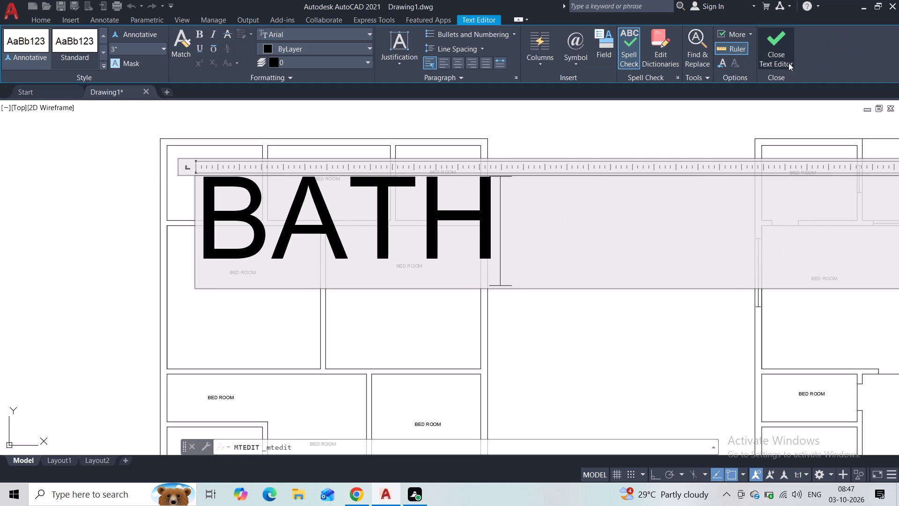
pyautogui.click(788, 61)
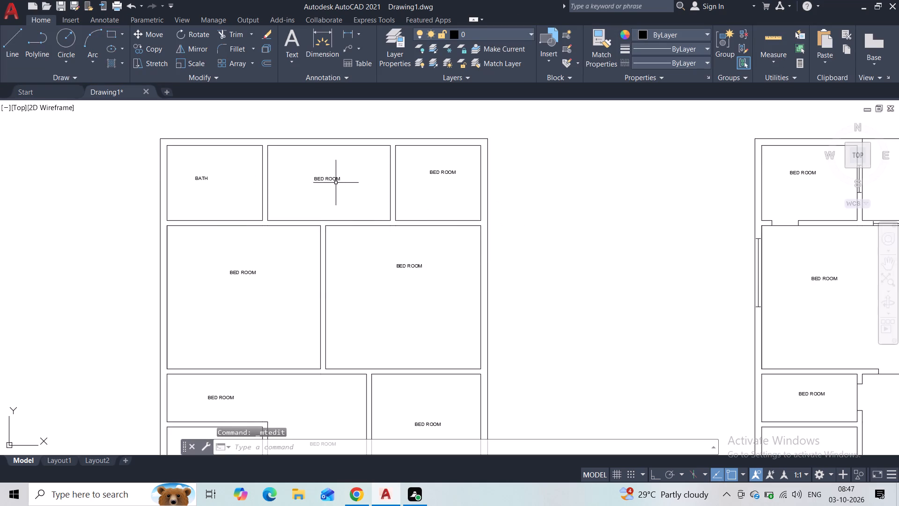
# Change the label in the original plan's top-middle room to OPEN WASH UP on two lines.
pyautogui.doubleClick(330, 180)
pyautogui.scroll(-1, 531, 212)
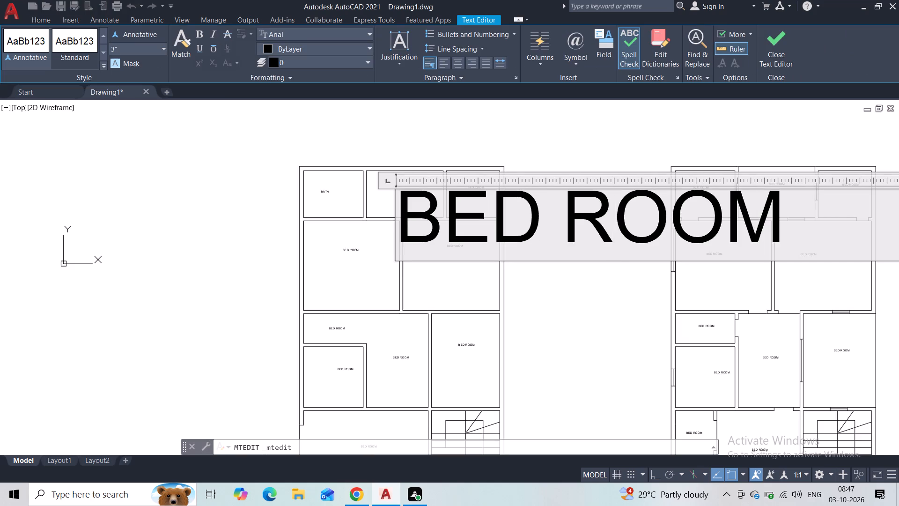
pyautogui.click(788, 202)
pyautogui.press('BackSpace')
pyautogui.press('BackSpace')
pyautogui.press('BackSpace')
pyautogui.press('BackSpace')
pyautogui.press('BackSpace')
pyautogui.press('BackSpace')
pyautogui.press('BackSpace')
pyautogui.press('BackSpace')
pyautogui.press('BackSpace')
pyautogui.press('BackSpace')
pyautogui.press('BackSpace')
pyautogui.press('BackSpace')
pyautogui.press('BackSpace')
pyautogui.press('BackSpace')
pyautogui.press('BackSpace')
pyautogui.press('BackSpace')
pyautogui.press('BackSpace')
pyautogui.press('BackSpace')
pyautogui.press('BackSpace')
pyautogui.press('BackSpace')
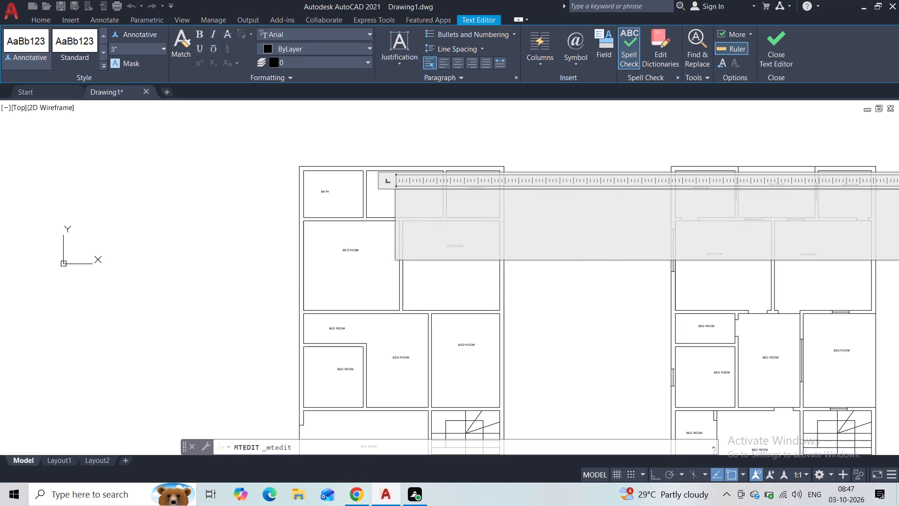
pyautogui.write('OPEN')
pyautogui.press('space')
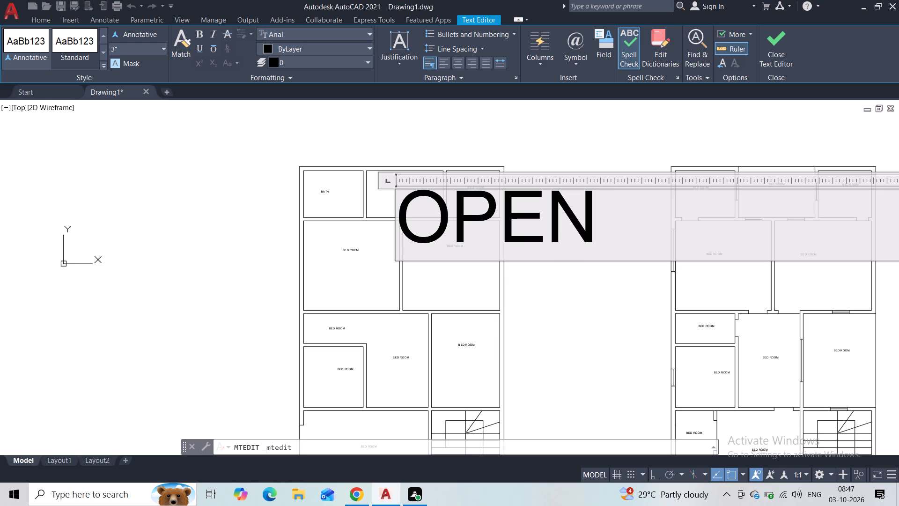
pyautogui.press('Return')
pyautogui.write('WASJ')
pyautogui.press('BackSpace')
pyautogui.write('H UP')
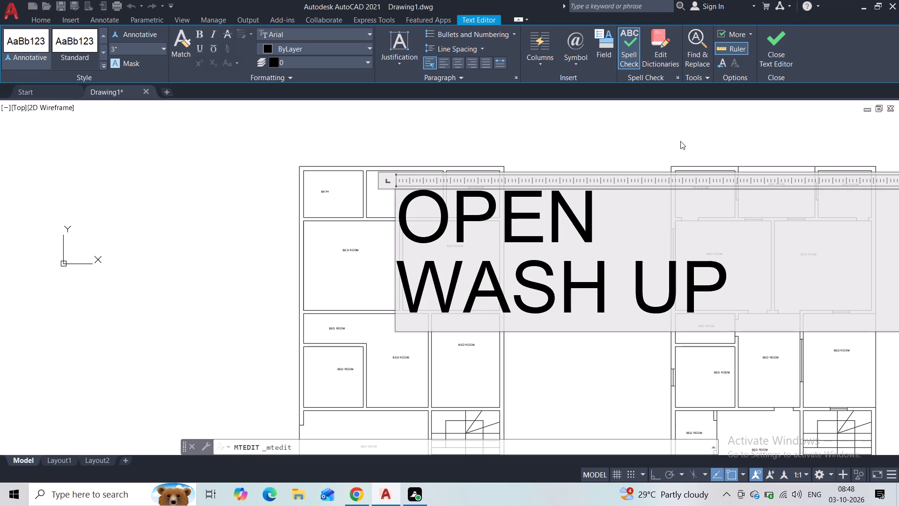
pyautogui.click(769, 49)
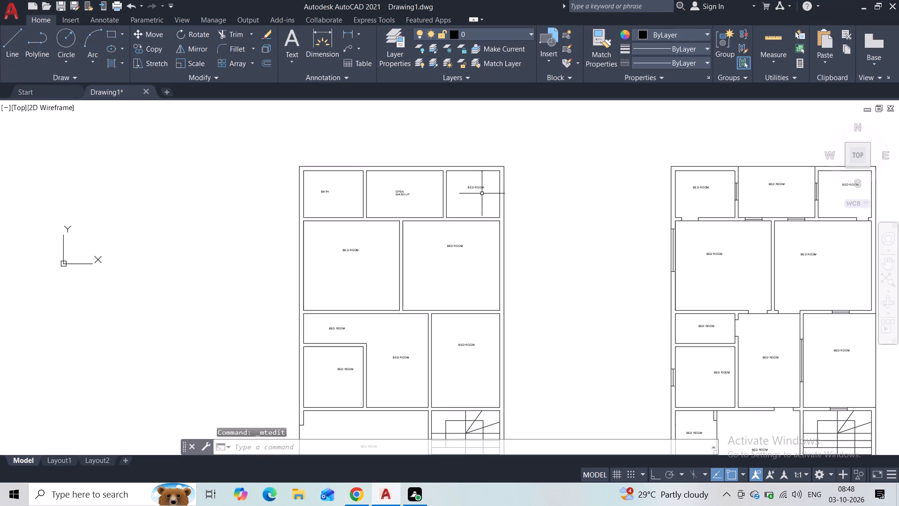
# Change the label in the original plan's top-right room to BATH.
pyautogui.doubleClick(479, 189)
pyautogui.scroll(-2, 665, 235)
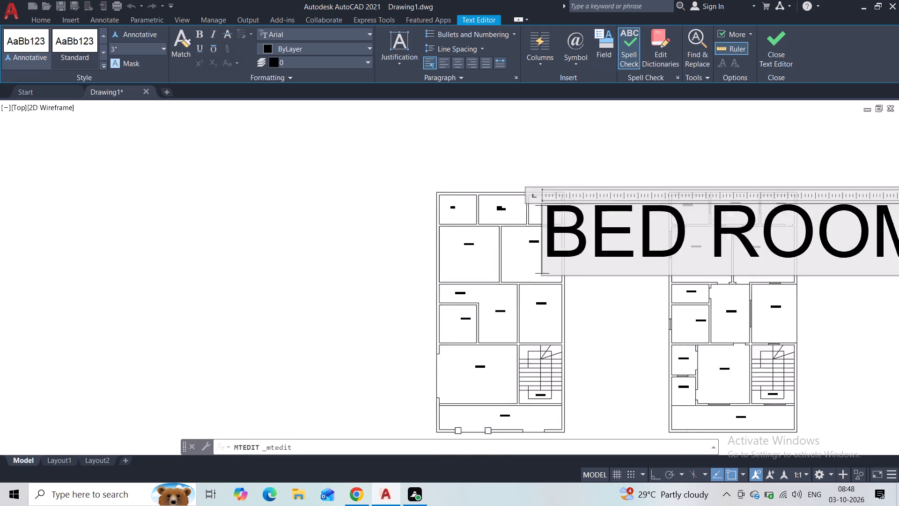
pyautogui.scroll(-1, 665, 235)
pyautogui.click(837, 243)
pyautogui.press('BackSpace')
pyautogui.press('BackSpace')
pyautogui.press('BackSpace')
pyautogui.press('BackSpace')
pyautogui.press('BackSpace')
pyautogui.press('BackSpace')
pyautogui.press('BackSpace')
pyautogui.press('BackSpace')
pyautogui.press('BackSpace')
pyautogui.press('BackSpace')
pyautogui.press('BackSpace')
pyautogui.press('BackSpace')
pyautogui.press('BackSpace')
pyautogui.press('BackSpace')
pyautogui.press('BackSpace')
pyautogui.press('BackSpace')
pyautogui.press('BackSpace')
pyautogui.press('BackSpace')
pyautogui.press('BackSpace')
pyautogui.press('BackSpace')
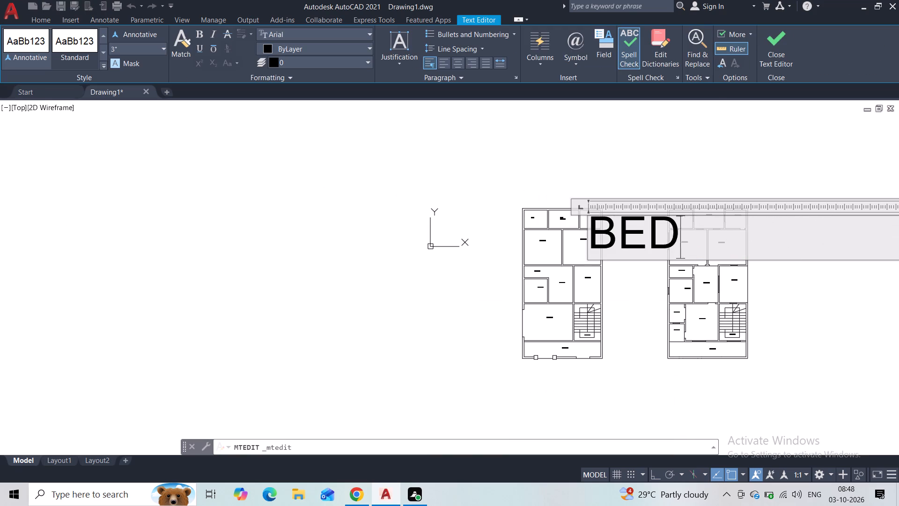
pyautogui.write('BATH')
pyautogui.click(800, 175)
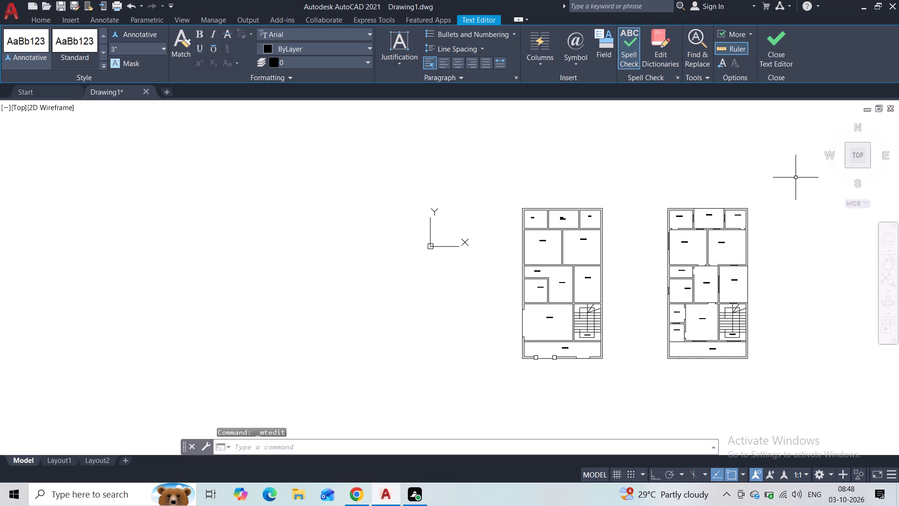
# Change the label in the strip above the small middle-left room of the original plan to PASSAGE.
pyautogui.scroll(3, 579, 237)
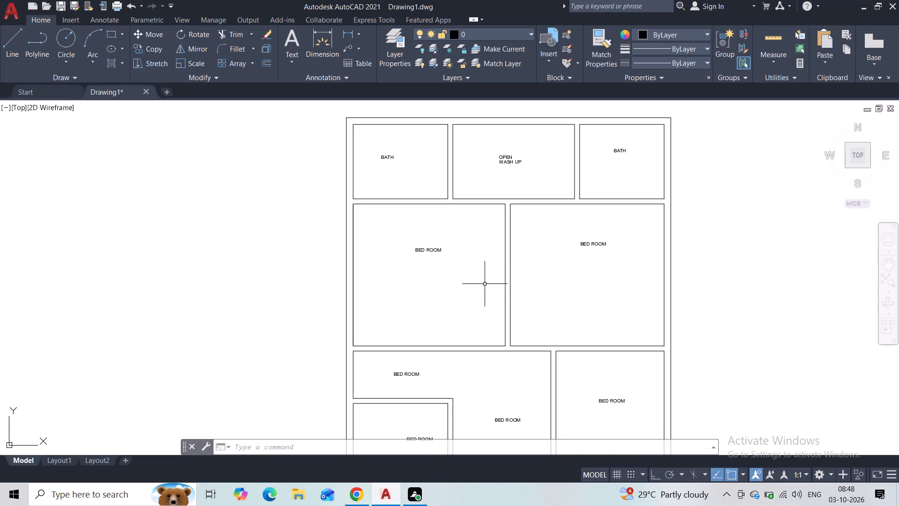
pyautogui.moveTo(457, 292); pyautogui.dragTo(443, 138, button='middle')
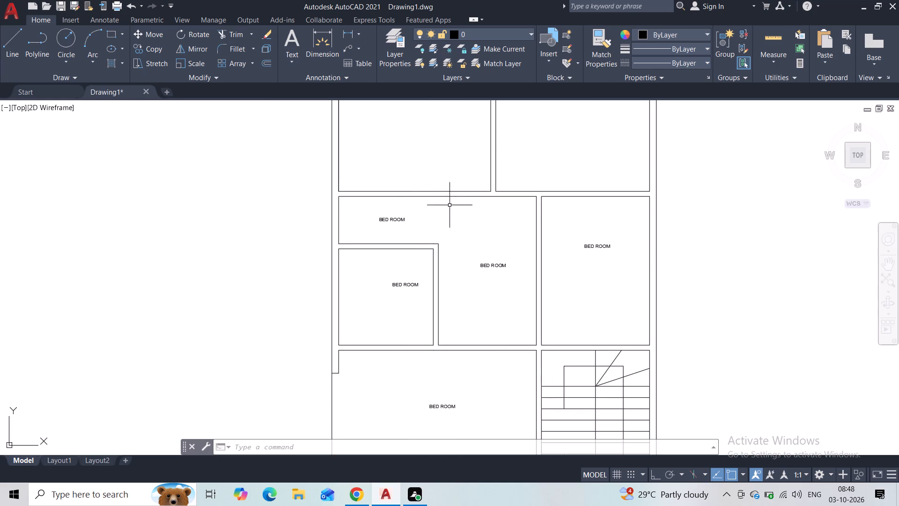
pyautogui.doubleClick(403, 220)
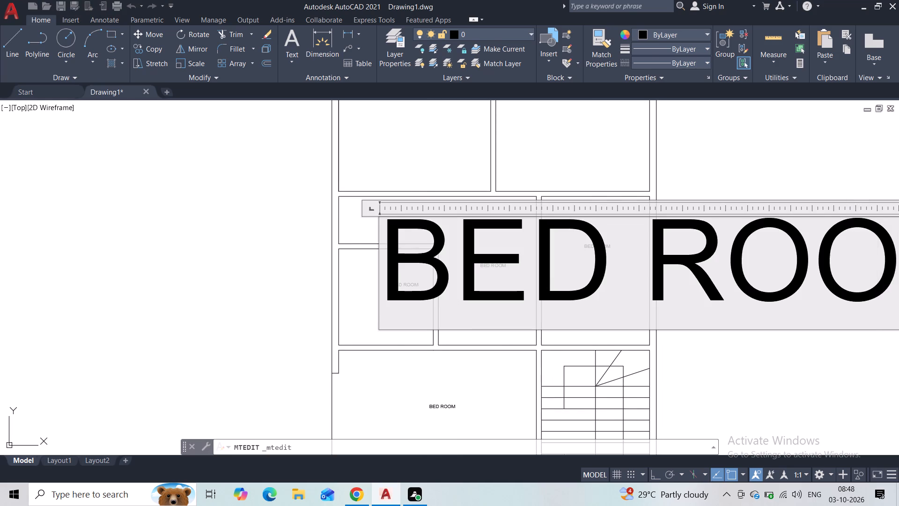
pyautogui.scroll(-2, 742, 310)
pyautogui.click(854, 289)
pyautogui.press('BackSpace')
pyautogui.press('BackSpace')
pyautogui.press('BackSpace')
pyautogui.press('BackSpace')
pyautogui.press('BackSpace')
pyautogui.press('BackSpace')
pyautogui.press('BackSpace')
pyautogui.press('BackSpace')
pyautogui.press('BackSpace')
pyautogui.press('BackSpace')
pyautogui.press('BackSpace')
pyautogui.press('BackSpace')
pyautogui.press('BackSpace')
pyautogui.press('BackSpace')
pyautogui.press('BackSpace')
pyautogui.press('BackSpace')
pyautogui.press('BackSpace')
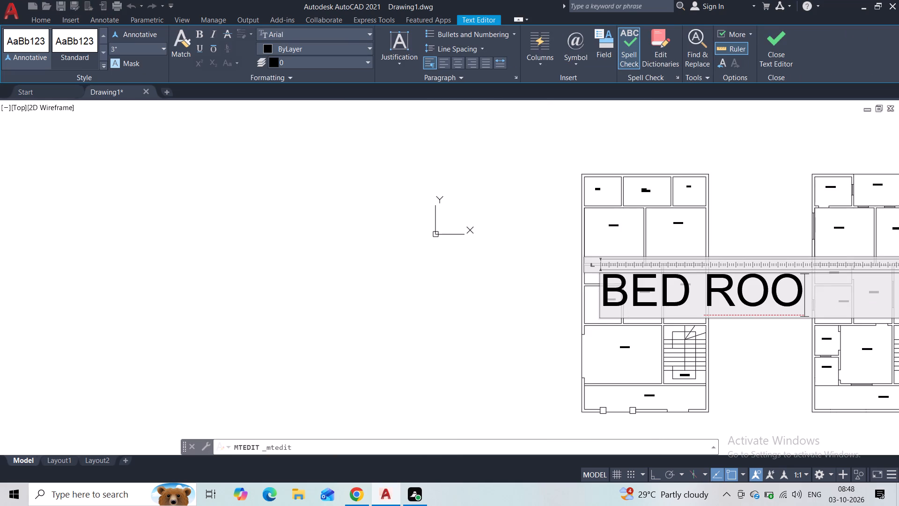
pyautogui.write('PASSAGE')
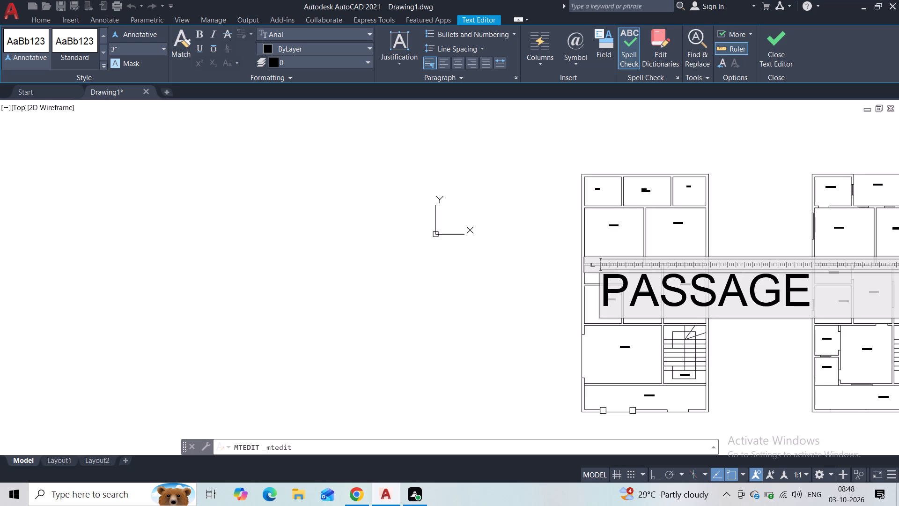
pyautogui.click(749, 232)
# Change the label in the original plan's small middle-left room, below the passage, to KITCHEN.
pyautogui.scroll(2, 625, 307)
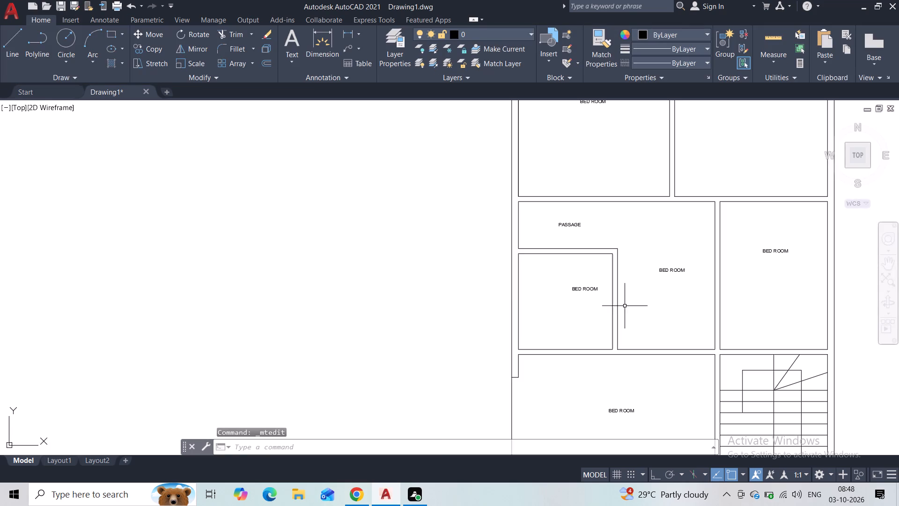
pyautogui.scroll(1, 626, 286)
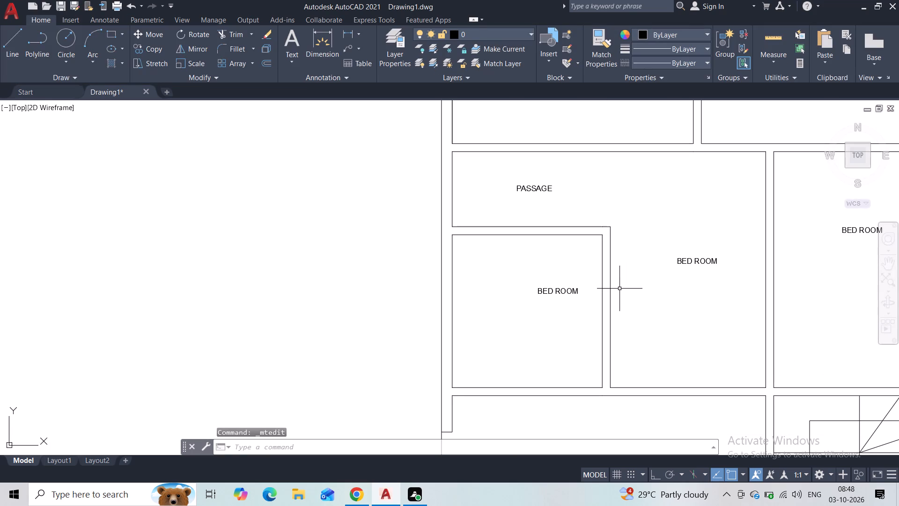
pyautogui.doubleClick(577, 294)
pyautogui.scroll(-2, 656, 299)
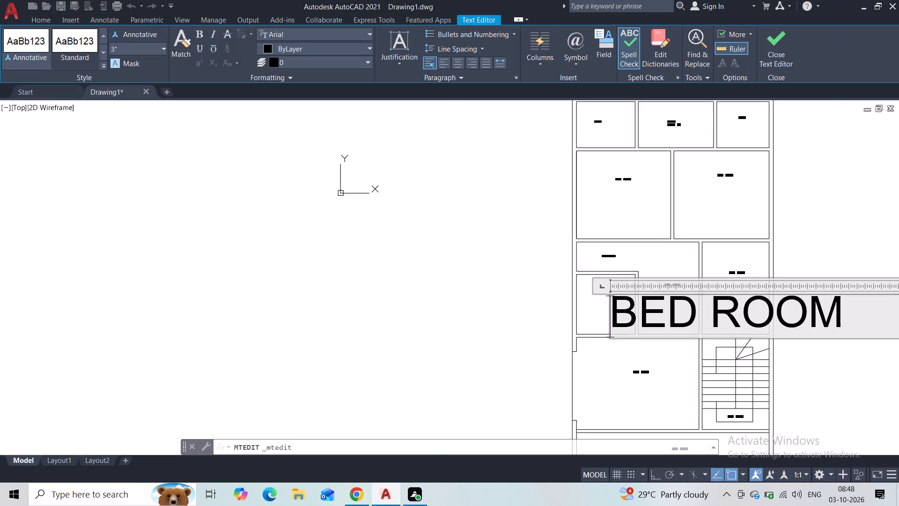
pyautogui.click(861, 326)
pyautogui.press('BackSpace')
pyautogui.press('BackSpace')
pyautogui.press('BackSpace')
pyautogui.press('BackSpace')
pyautogui.press('BackSpace')
pyautogui.press('BackSpace')
pyautogui.press('BackSpace')
pyautogui.press('BackSpace')
pyautogui.press('BackSpace')
pyautogui.press('BackSpace')
pyautogui.press('BackSpace')
pyautogui.press('BackSpace')
pyautogui.press('BackSpace')
pyautogui.press('BackSpace')
pyautogui.press('BackSpace')
pyautogui.press('BackSpace')
pyautogui.press('BackSpace')
pyautogui.press('BackSpace')
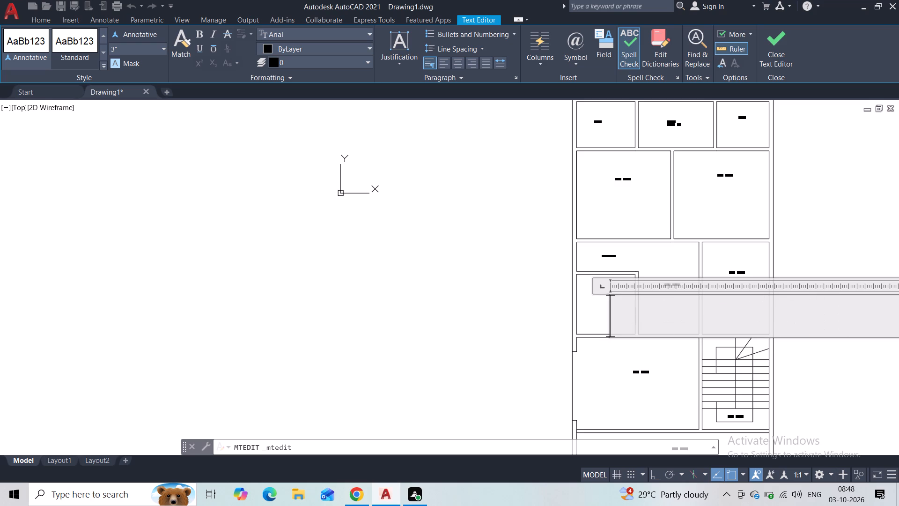
pyautogui.write('KI')
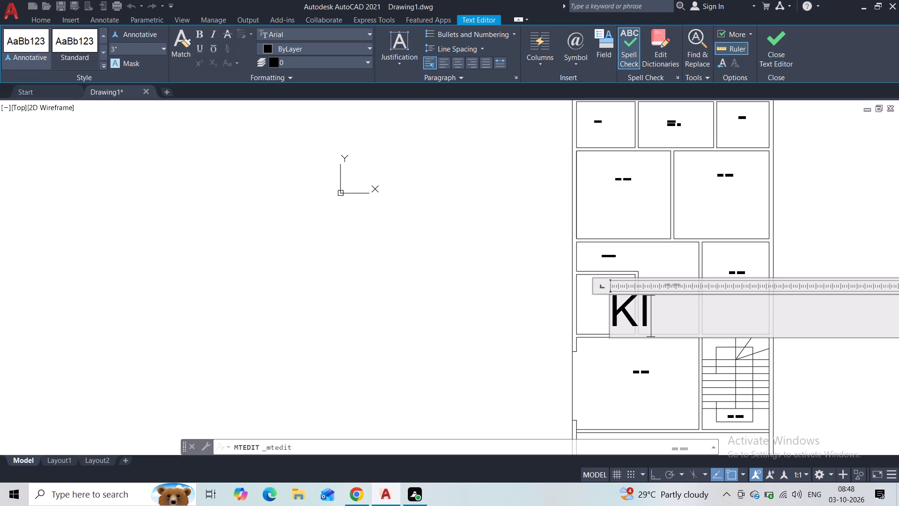
pyautogui.write('TCHEN')
pyautogui.click(831, 251)
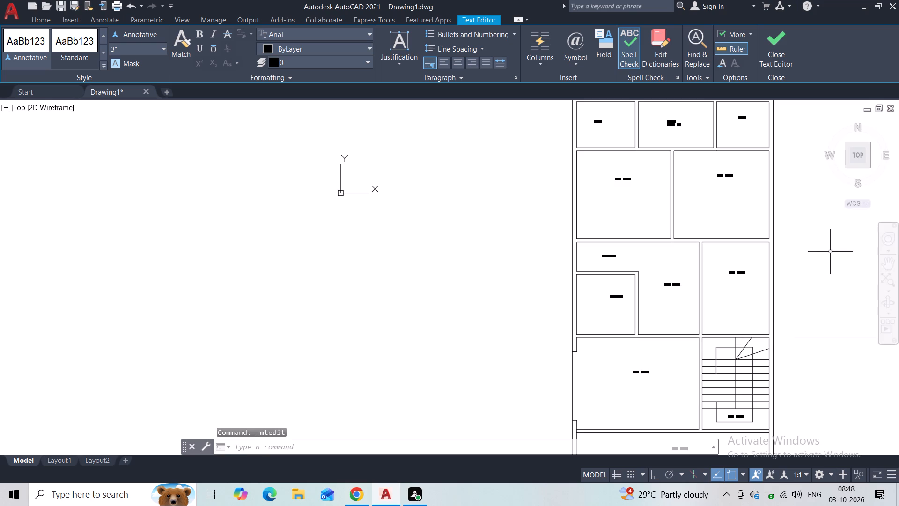
# Change the label in the original plan's central room beside the kitchen to LOUNGE, and dismiss the battery notice.
pyautogui.scroll(2, 667, 319)
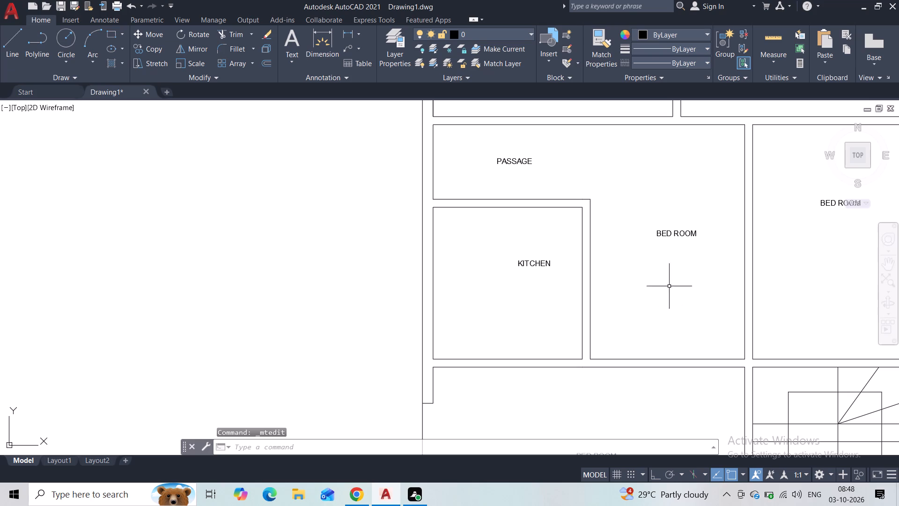
pyautogui.click(692, 242)
pyautogui.tripleClick(691, 237)
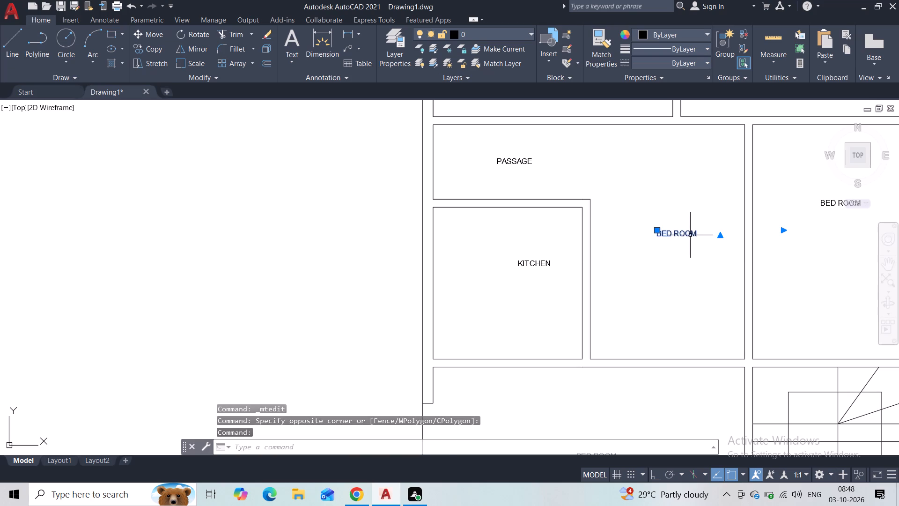
pyautogui.doubleClick(690, 235)
pyautogui.scroll(-2, 755, 263)
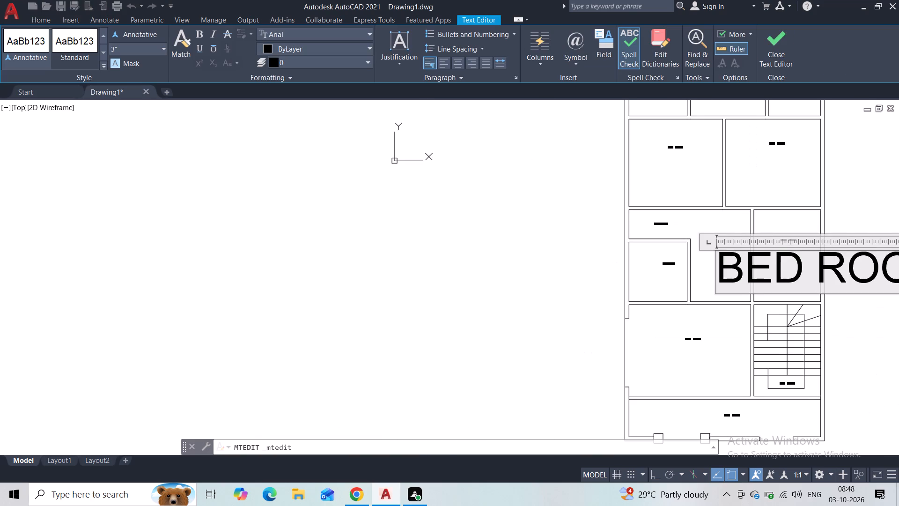
pyautogui.moveTo(778, 264); pyautogui.dragTo(585, 269, button='middle')
pyautogui.click(762, 268)
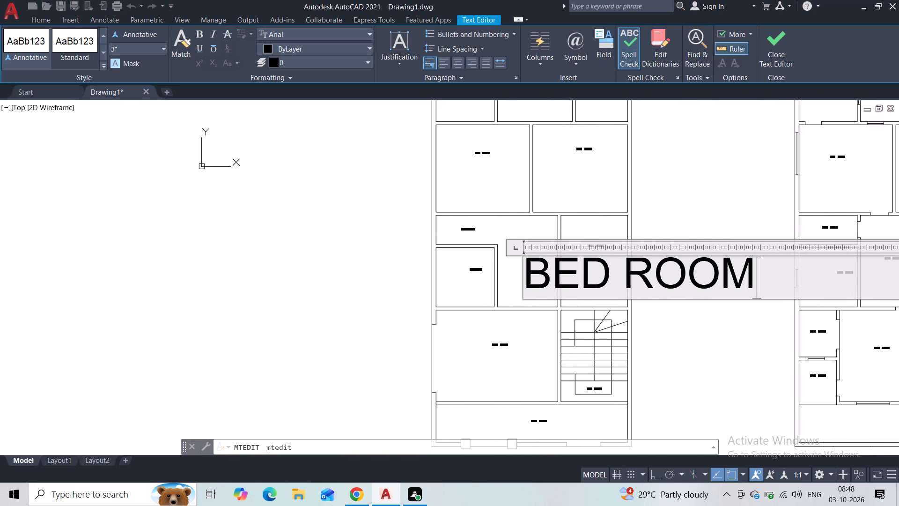
pyautogui.press('BackSpace')
pyautogui.press('BackSpace')
pyautogui.press('BackSpace')
pyautogui.press('BackSpace')
pyautogui.press('BackSpace')
pyautogui.press('BackSpace')
pyautogui.press('BackSpace')
pyautogui.press('BackSpace')
pyautogui.press('BackSpace')
pyautogui.press('BackSpace')
pyautogui.press('BackSpace')
pyautogui.press('BackSpace')
pyautogui.press('BackSpace')
pyautogui.press('BackSpace')
pyautogui.press('BackSpace')
pyautogui.write('LOUNGE')
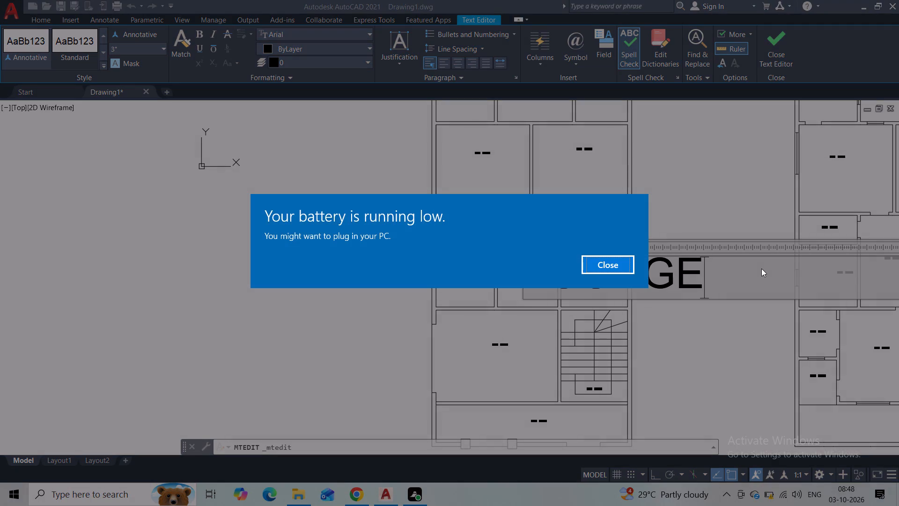
pyautogui.click(718, 220)
pyautogui.click(627, 268)
pyautogui.click(702, 199)
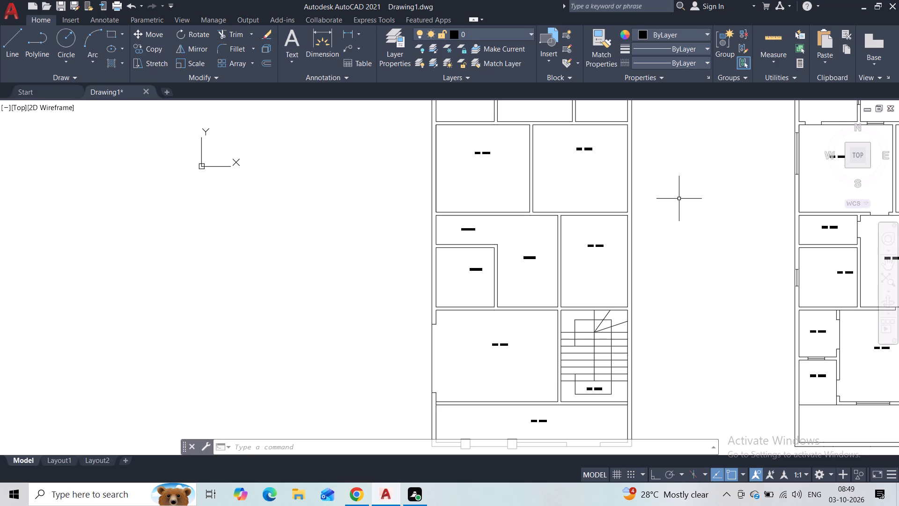
# Change the label in the original plan's room between the lounge and the right outer wall to OPEN.
pyautogui.scroll(-1, 671, 237)
pyautogui.scroll(2, 626, 257)
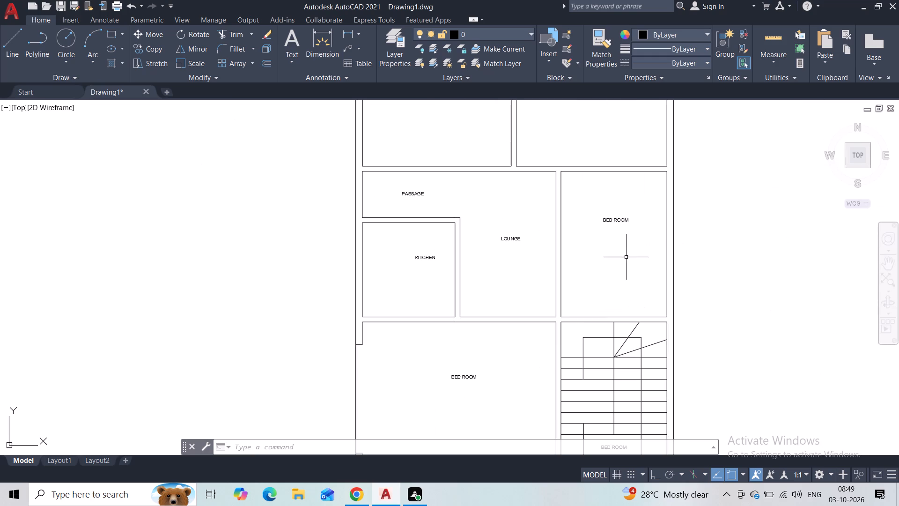
pyautogui.scroll(2, 621, 251)
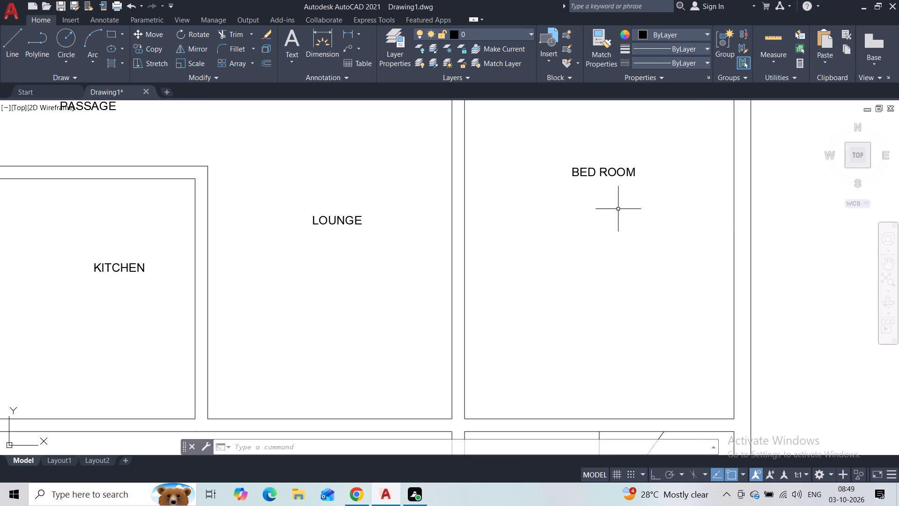
pyautogui.doubleClick(608, 172)
pyautogui.scroll(-2, 678, 211)
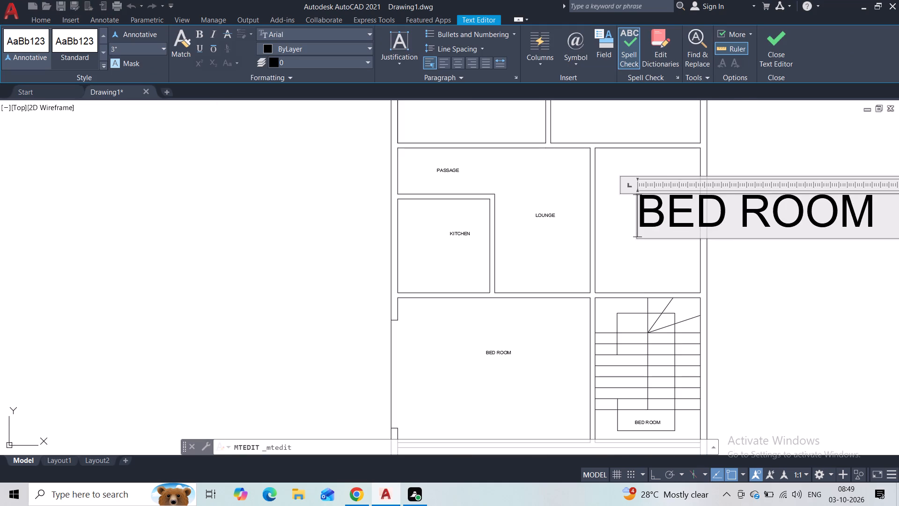
pyautogui.click(877, 205)
pyautogui.press('BackSpace')
pyautogui.press('BackSpace')
pyautogui.press('BackSpace')
pyautogui.press('BackSpace')
pyautogui.press('BackSpace')
pyautogui.press('BackSpace')
pyautogui.press('BackSpace')
pyautogui.press('BackSpace')
pyautogui.press('BackSpace')
pyautogui.press('BackSpace')
pyautogui.press('BackSpace')
pyautogui.press('BackSpace')
pyautogui.press('BackSpace')
pyautogui.press('BackSpace')
pyautogui.press('BackSpace')
pyautogui.press('BackSpace')
pyautogui.press('BackSpace')
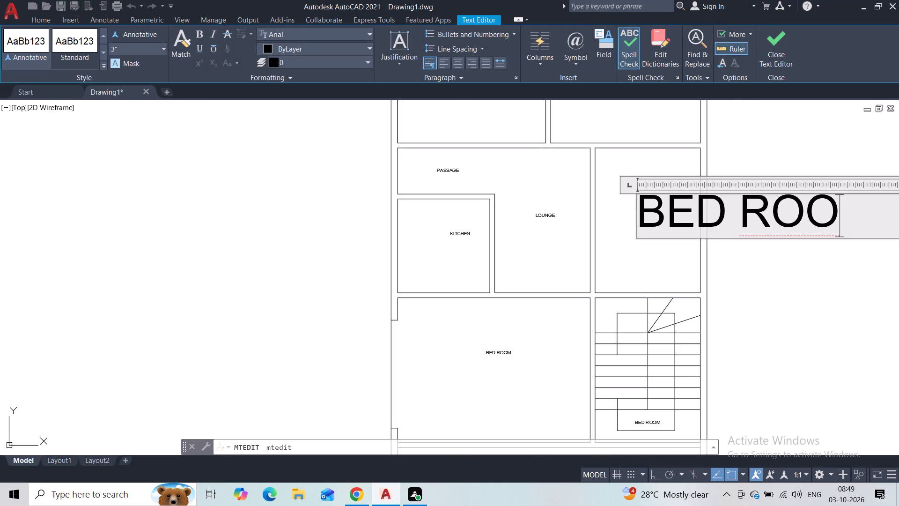
pyautogui.write('OPEM')
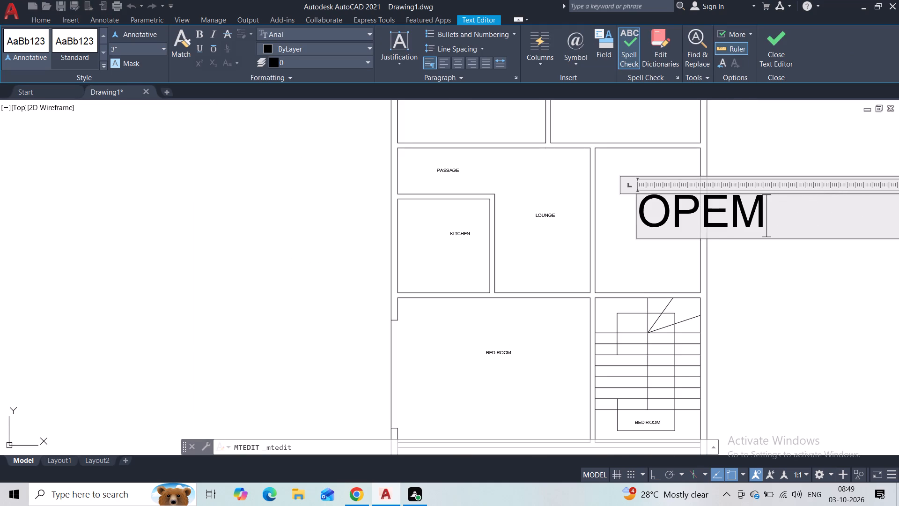
pyautogui.press('BackSpace')
pyautogui.press('n')
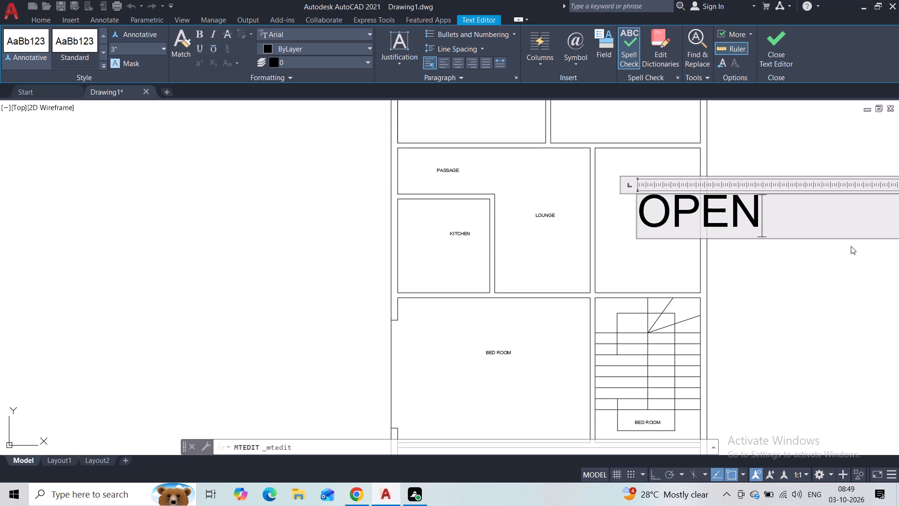
pyautogui.click(849, 281)
# Change the label in the original plan's large room beside the stairs to CAR PORCH.
pyautogui.moveTo(670, 247); pyautogui.dragTo(685, 166, button='middle')
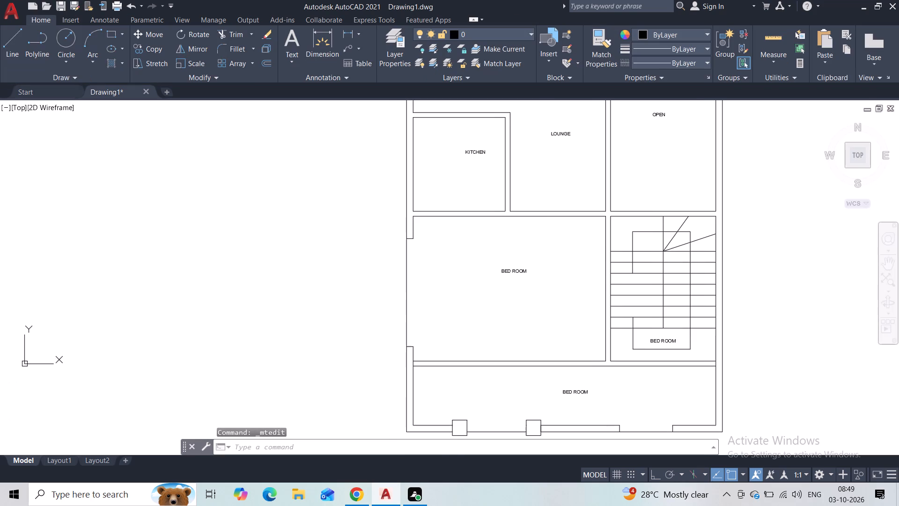
pyautogui.doubleClick(505, 274)
pyautogui.scroll(-3, 688, 300)
pyautogui.click(873, 310)
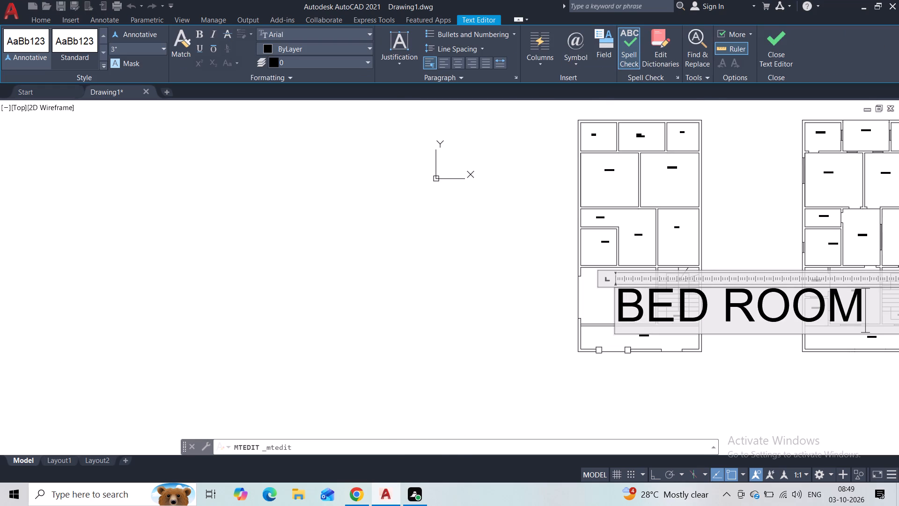
pyautogui.press('BackSpace')
pyautogui.press('BackSpace')
pyautogui.press('BackSpace')
pyautogui.press('BackSpace')
pyautogui.press('BackSpace')
pyautogui.press('BackSpace')
pyautogui.press('BackSpace')
pyautogui.press('BackSpace')
pyautogui.press('BackSpace')
pyautogui.press('BackSpace')
pyautogui.press('BackSpace')
pyautogui.press('BackSpace')
pyautogui.press('BackSpace')
pyautogui.press('BackSpace')
pyautogui.write('CAR PORCH')
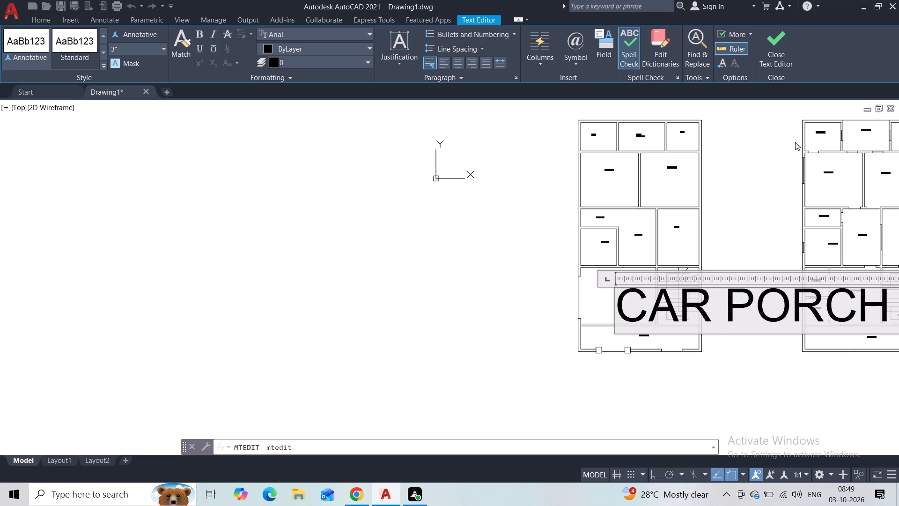
pyautogui.click(760, 176)
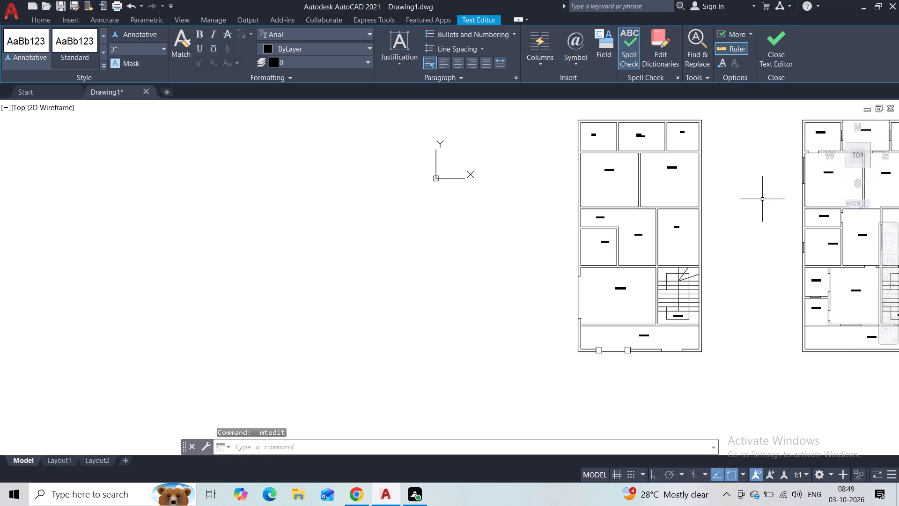
# Change the label in the long strip along the bottom of the original plan to OPEN LANE.
pyautogui.scroll(1, 681, 300)
pyautogui.scroll(2, 592, 284)
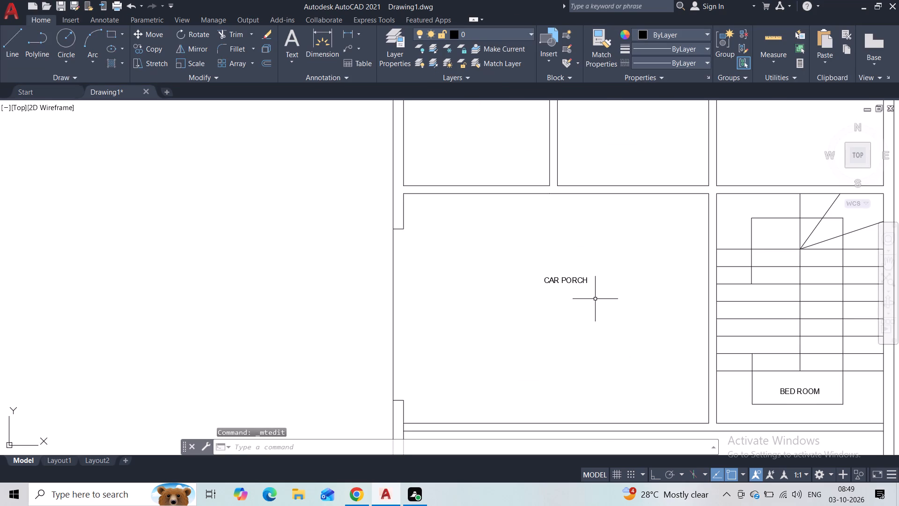
pyautogui.moveTo(596, 305); pyautogui.dragTo(439, 150, button='middle')
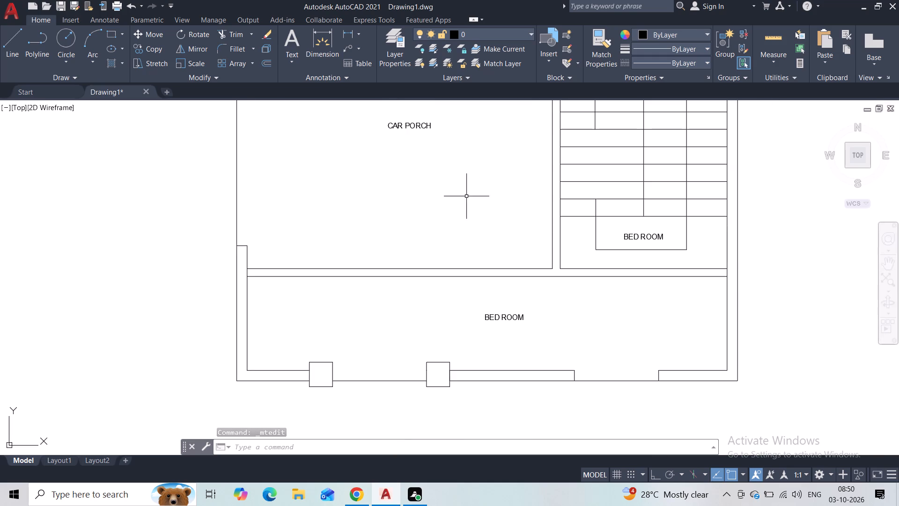
pyautogui.doubleClick(511, 319)
pyautogui.scroll(-2, 583, 333)
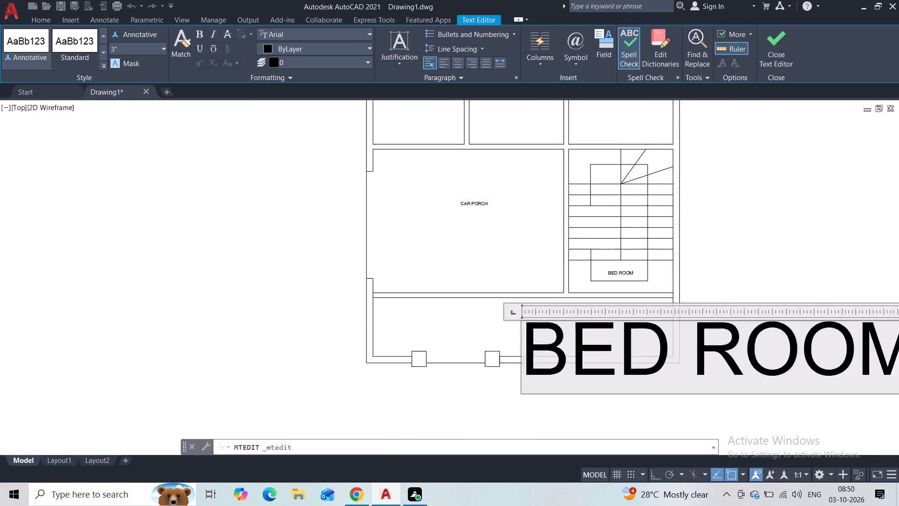
pyautogui.scroll(-1, 583, 333)
pyautogui.click(728, 349)
pyautogui.press('BackSpace')
pyautogui.press('BackSpace')
pyautogui.press('BackSpace')
pyautogui.press('BackSpace')
pyautogui.press('BackSpace')
pyautogui.press('BackSpace')
pyautogui.press('BackSpace')
pyautogui.press('BackSpace')
pyautogui.press('BackSpace')
pyautogui.press('BackSpace')
pyautogui.press('BackSpace')
pyautogui.press('BackSpace')
pyautogui.press('BackSpace')
pyautogui.press('BackSpace')
pyautogui.press('BackSpace')
pyautogui.press('BackSpace')
pyautogui.press('BackSpace')
pyautogui.press('BackSpace')
pyautogui.press('BackSpace')
pyautogui.press('BackSpace')
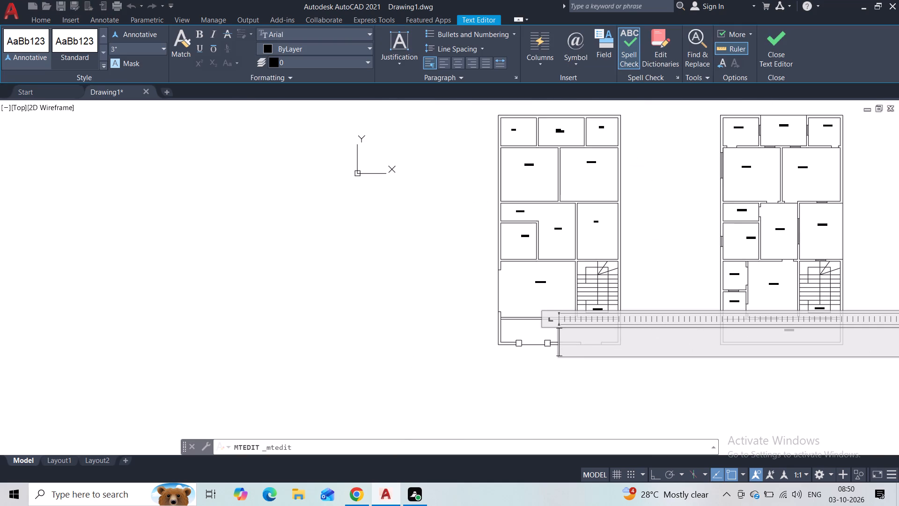
pyautogui.write('OP')
pyautogui.write('EN LANE')
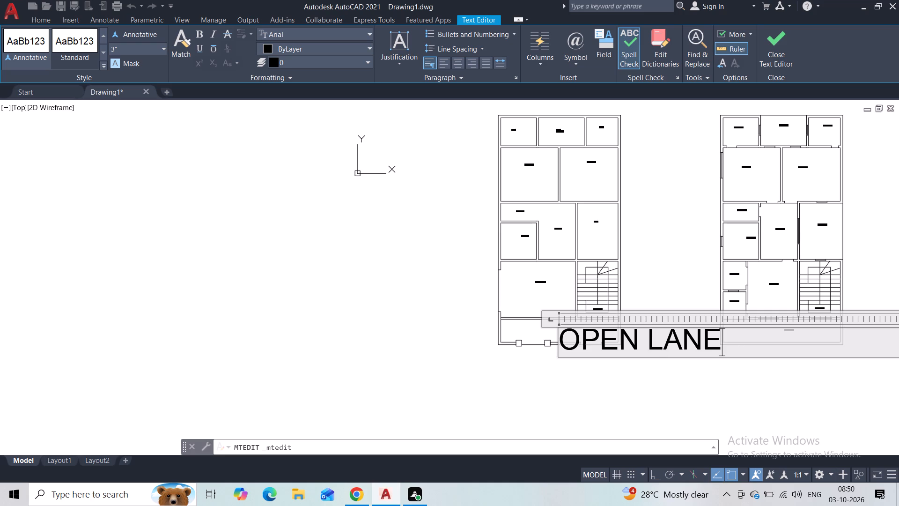
pyautogui.click(656, 267)
# Change the label at the foot of the original plan's stairs to STAIRCASE.
pyautogui.scroll(2, 590, 324)
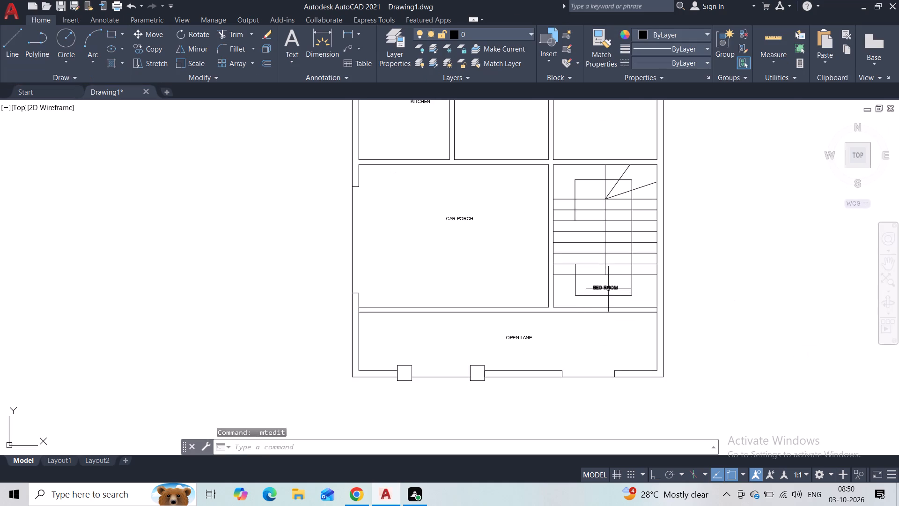
pyautogui.doubleClick(608, 289)
pyautogui.scroll(-3, 705, 316)
pyautogui.scroll(-1, 832, 331)
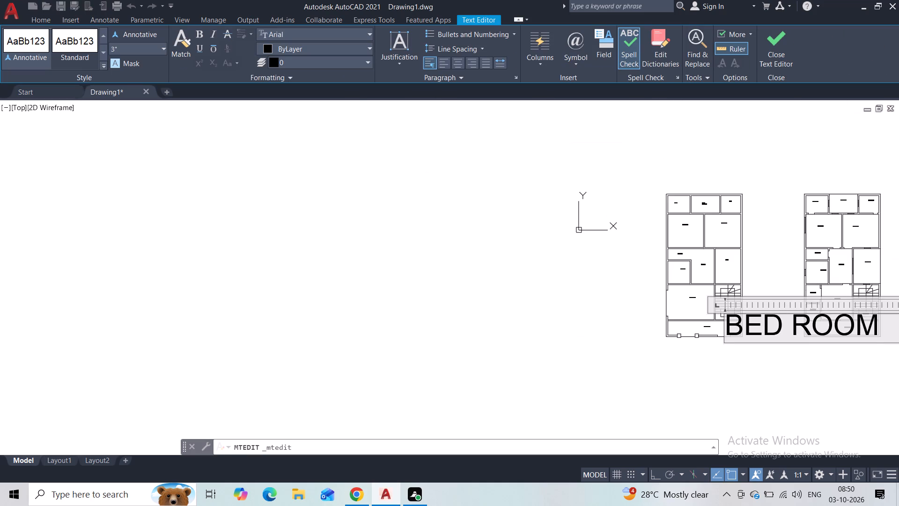
pyautogui.click(879, 320)
pyautogui.press('BackSpace')
pyautogui.press('BackSpace')
pyautogui.press('BackSpace')
pyautogui.press('BackSpace')
pyautogui.press('BackSpace')
pyautogui.press('BackSpace')
pyautogui.press('BackSpace')
pyautogui.press('BackSpace')
pyautogui.press('BackSpace')
pyautogui.press('BackSpace')
pyautogui.press('BackSpace')
pyautogui.press('BackSpace')
pyautogui.press('BackSpace')
pyautogui.press('BackSpace')
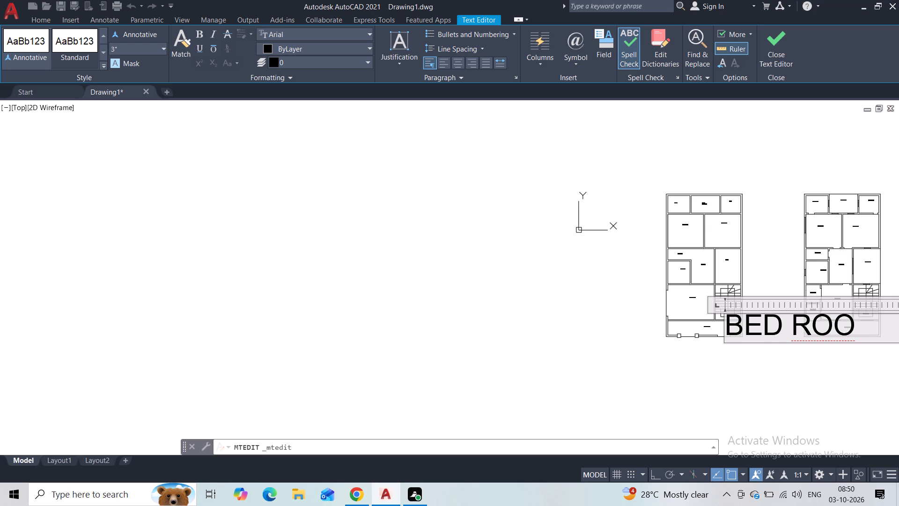
pyautogui.write('STAIRCS')
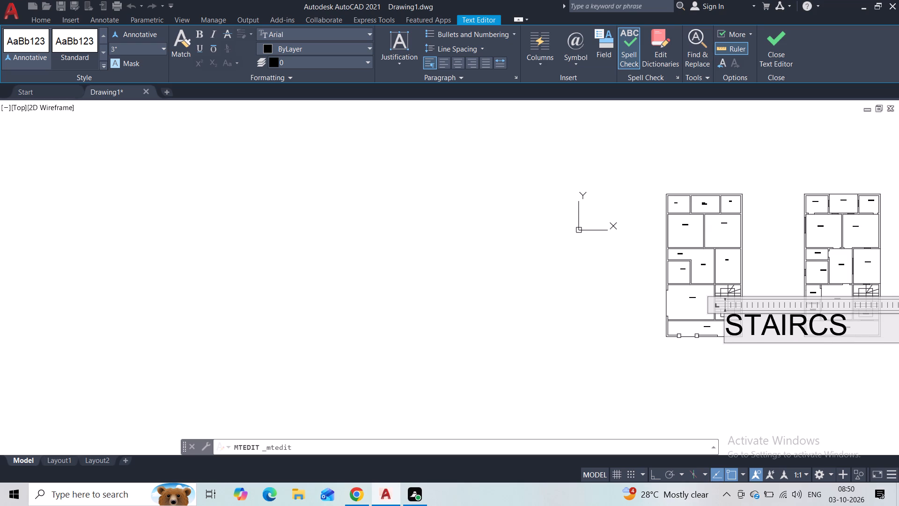
pyautogui.press('BackSpace')
pyautogui.write('ASE')
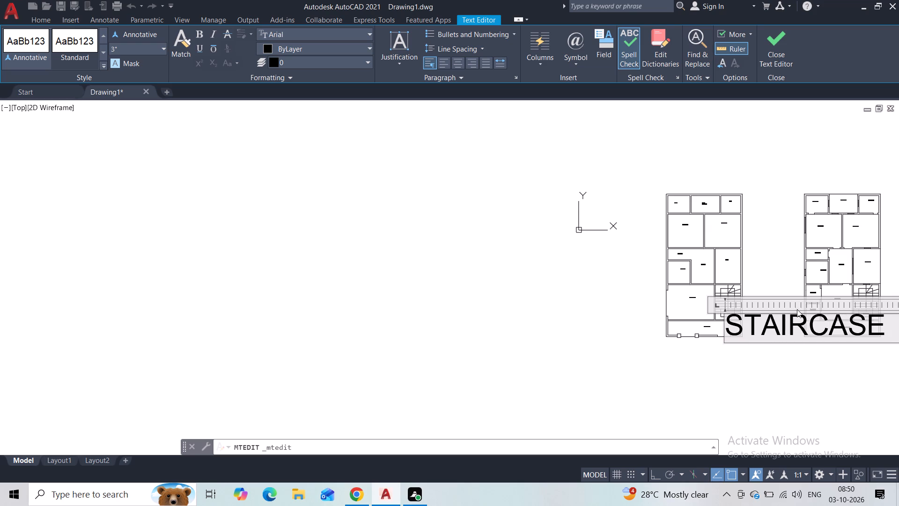
pyautogui.click(754, 378)
# Change the label in the duplicate plan's top-left room to BATH.
pyautogui.scroll(2, 745, 267)
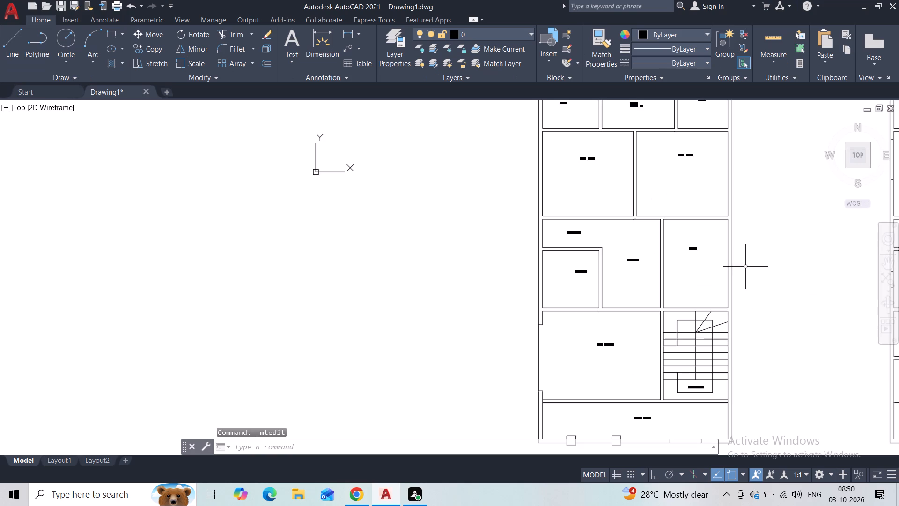
pyautogui.scroll(2, 716, 186)
pyautogui.scroll(-1, 716, 186)
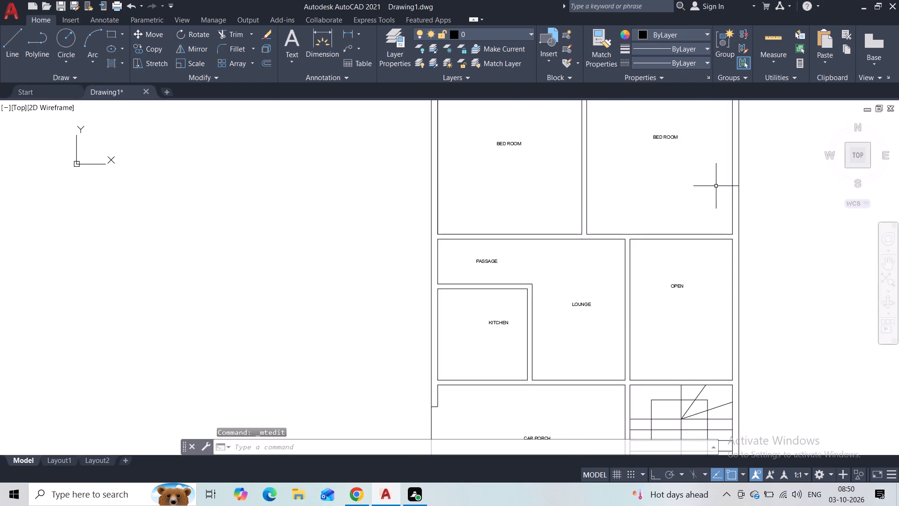
pyautogui.scroll(-1, 716, 186)
pyautogui.moveTo(811, 235); pyautogui.dragTo(435, 200, button='middle')
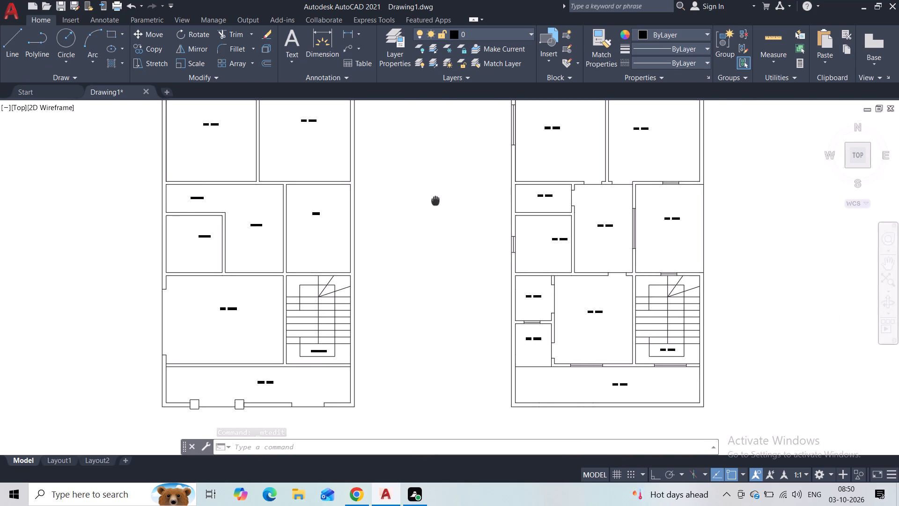
pyautogui.moveTo(584, 144); pyautogui.dragTo(557, 238, button='middle')
pyautogui.scroll(2, 560, 158)
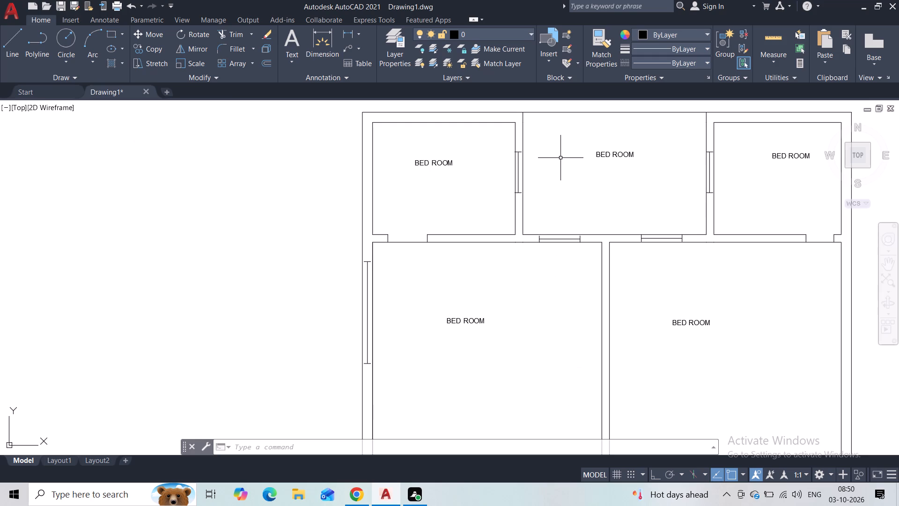
pyautogui.scroll(-2, 549, 174)
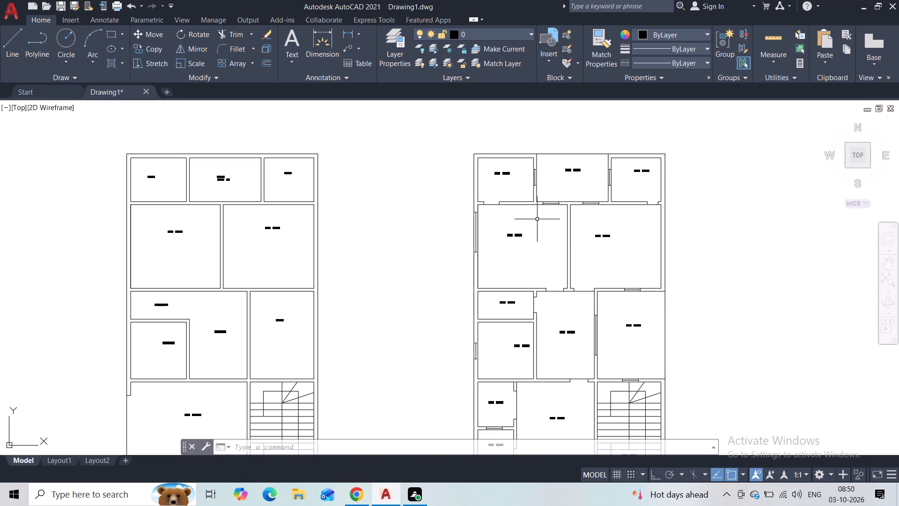
pyautogui.scroll(2, 517, 190)
pyautogui.doubleClick(479, 149)
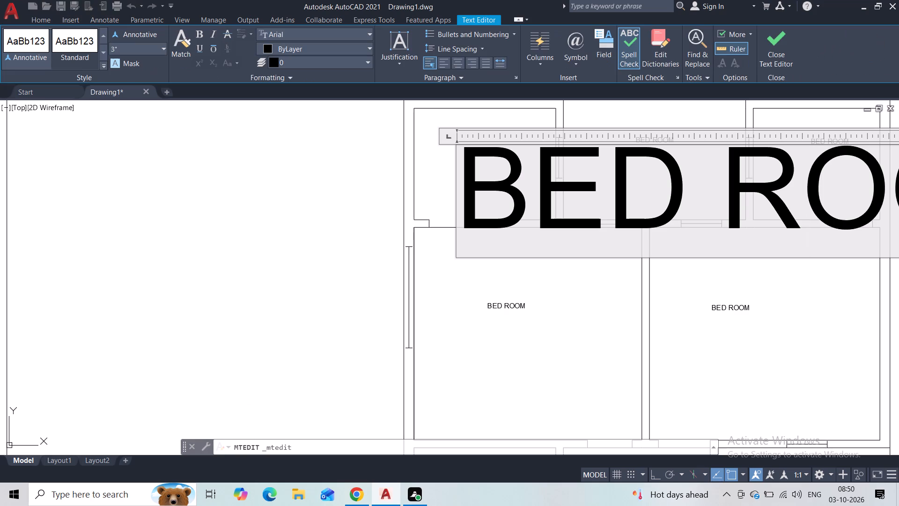
pyautogui.press('Escape')
pyautogui.scroll(-3, 519, 188)
pyautogui.scroll(2, 502, 173)
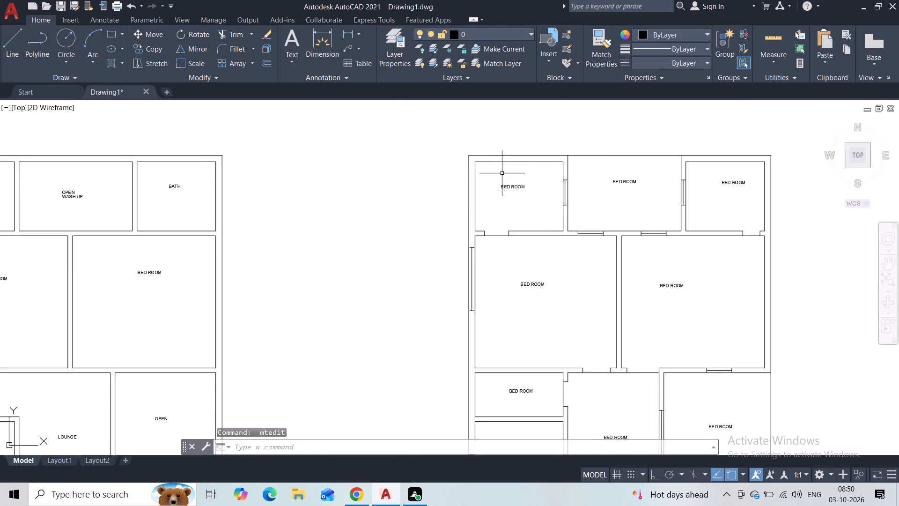
pyautogui.scroll(2, 502, 173)
pyautogui.doubleClick(528, 208)
pyautogui.scroll(-2, 638, 237)
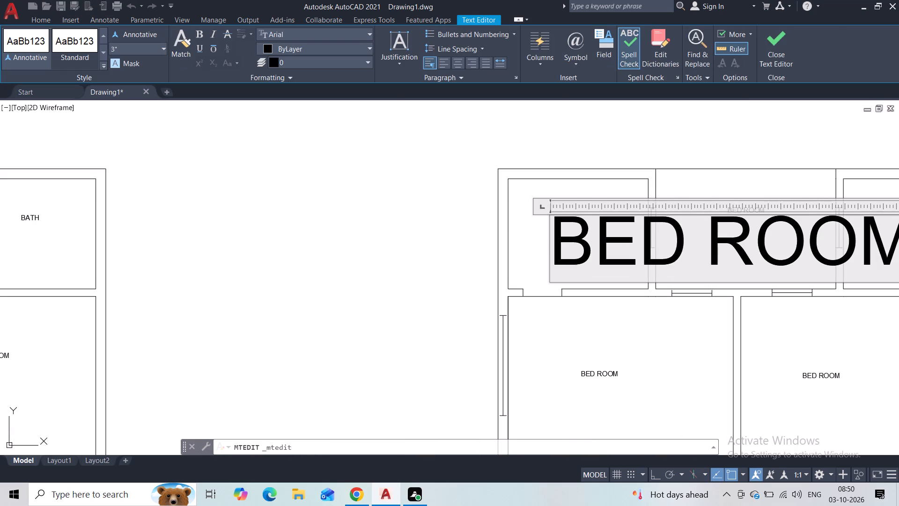
pyautogui.click(808, 239)
pyautogui.press('BackSpace')
pyautogui.press('BackSpace')
pyautogui.press('BackSpace')
pyautogui.press('BackSpace')
pyautogui.press('BackSpace')
pyautogui.press('BackSpace')
pyautogui.press('BackSpace')
pyautogui.press('BackSpace')
pyautogui.press('BackSpace')
pyautogui.press('BackSpace')
pyautogui.press('BackSpace')
pyautogui.press('BackSpace')
pyautogui.press('BackSpace')
pyautogui.press('BackSpace')
pyautogui.press('BackSpace')
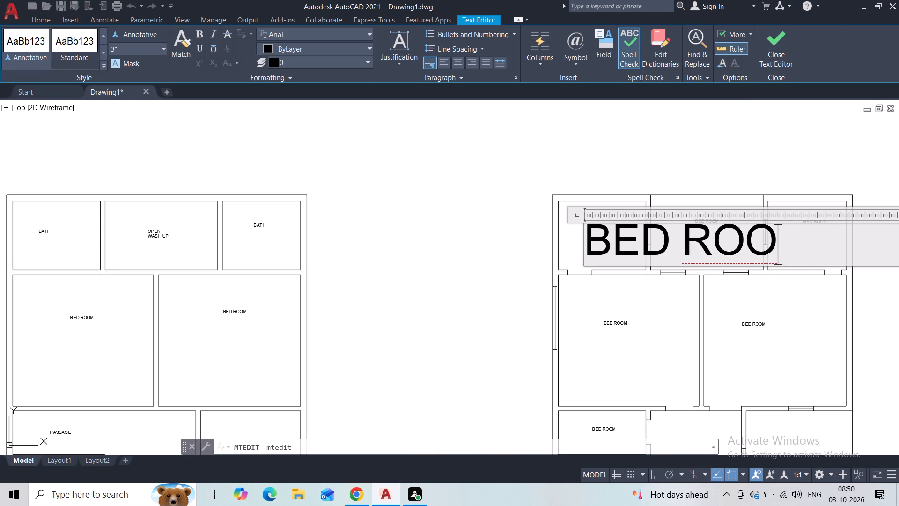
pyautogui.write('BATH')
pyautogui.click(761, 168)
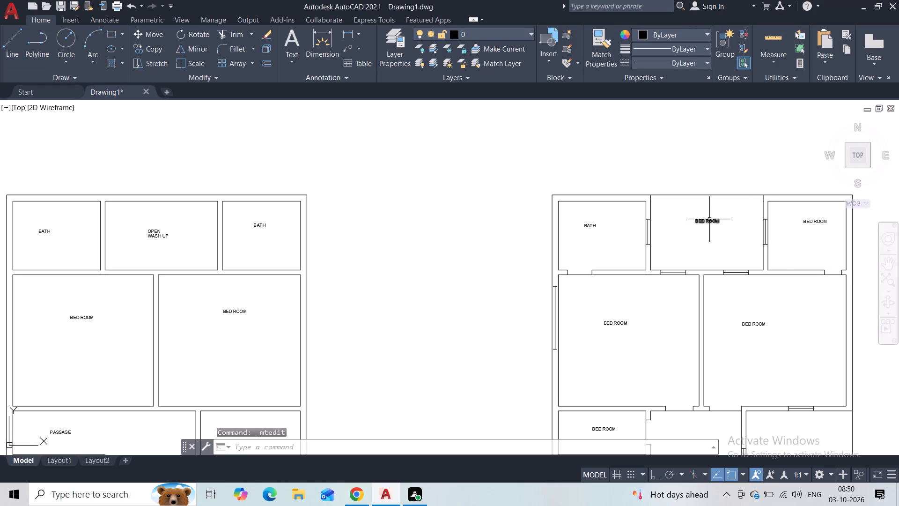
# Change the label in the duplicate plan's top-middle room to OPEN TO SKY, split over two lines after OPEN.
pyautogui.doubleClick(709, 219)
pyautogui.scroll(-2, 798, 259)
pyautogui.moveTo(691, 268); pyautogui.dragTo(497, 198, button='middle')
pyautogui.click(815, 193)
pyautogui.press('BackSpace')
pyautogui.press('BackSpace')
pyautogui.press('BackSpace')
pyautogui.press('BackSpace')
pyautogui.press('BackSpace')
pyautogui.press('BackSpace')
pyautogui.press('BackSpace')
pyautogui.press('BackSpace')
pyautogui.press('BackSpace')
pyautogui.press('BackSpace')
pyautogui.press('BackSpace')
pyautogui.press('BackSpace')
pyautogui.press('BackSpace')
pyautogui.press('BackSpace')
pyautogui.press('BackSpace')
pyautogui.press('BackSpace')
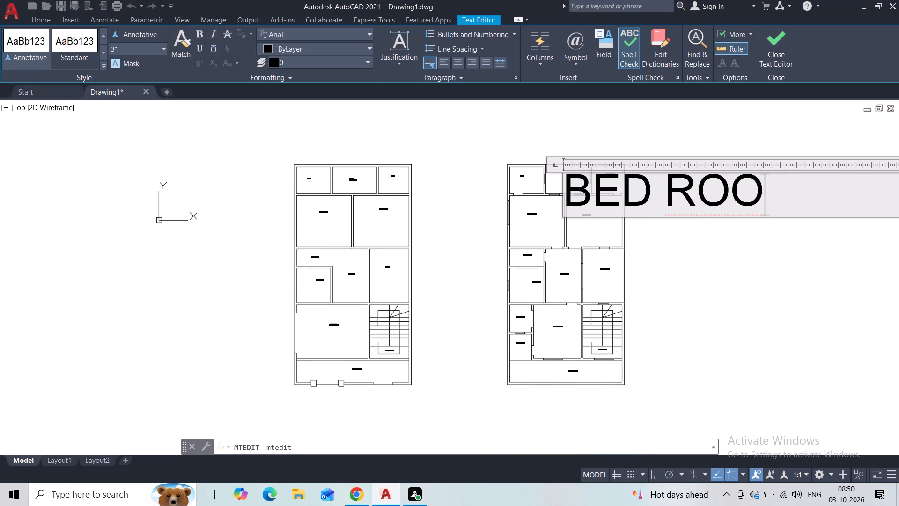
pyautogui.write('OPEN')
pyautogui.press('Return')
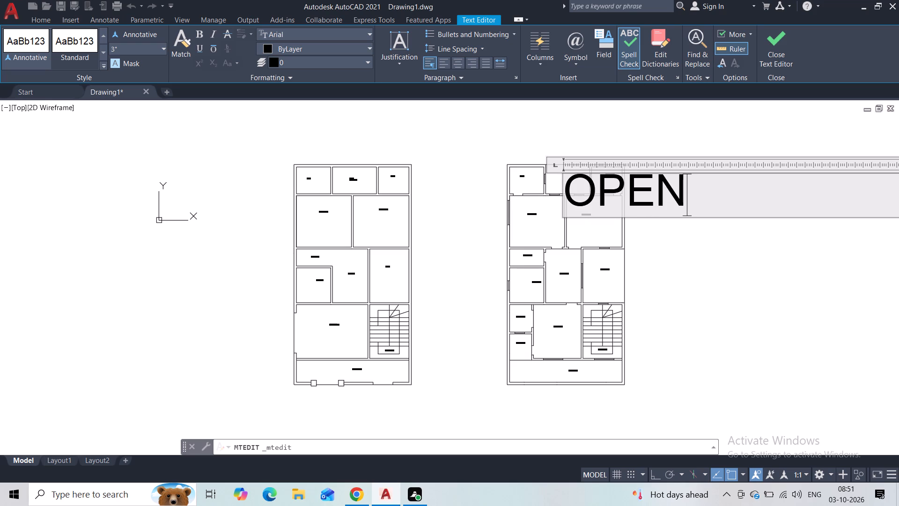
pyautogui.write('TO')
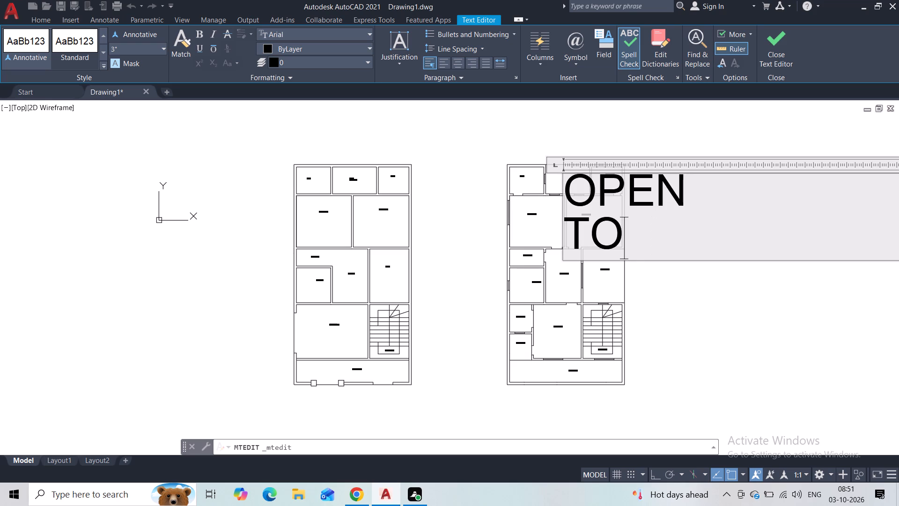
pyautogui.press('space')
pyautogui.write('SKY')
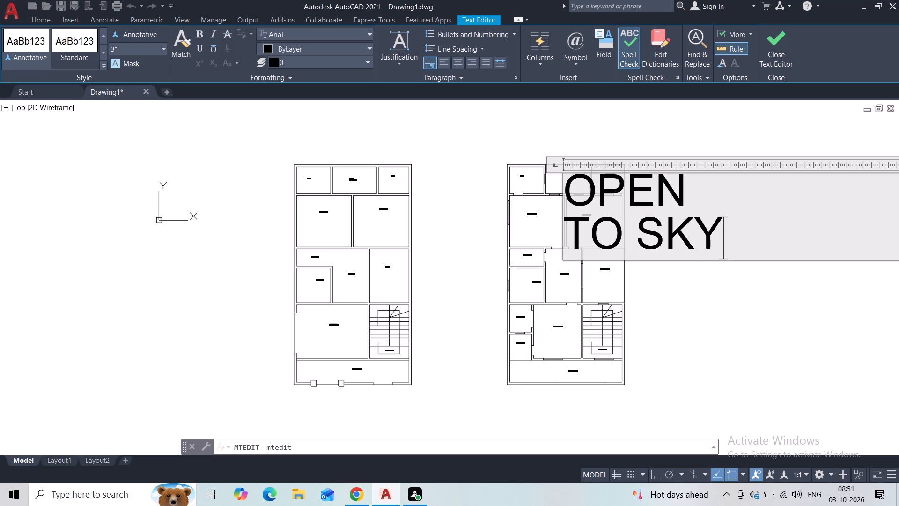
pyautogui.click(780, 280)
# Change the label in the duplicate plan's top-right room to BATH.
pyautogui.scroll(2, 589, 176)
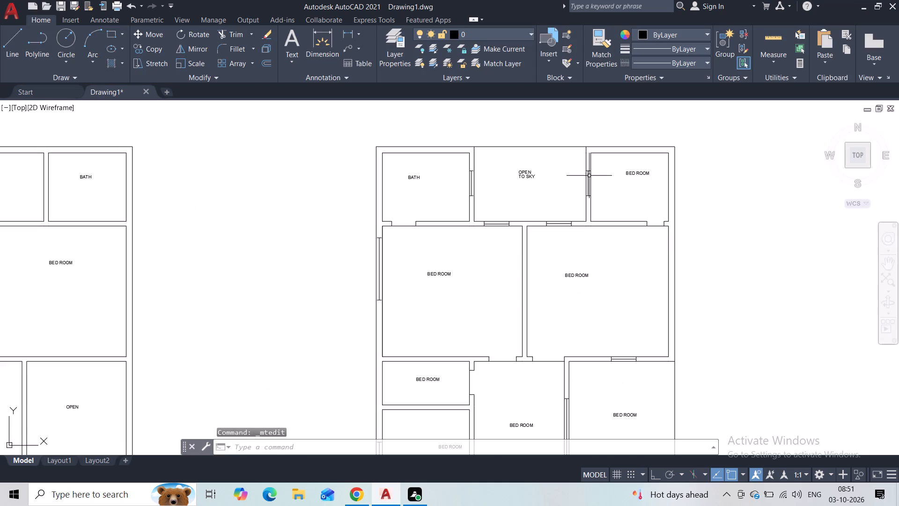
pyautogui.doubleClick(630, 175)
pyautogui.scroll(-2, 726, 205)
pyautogui.moveTo(809, 280); pyautogui.dragTo(730, 280, button='middle')
pyautogui.click(859, 214)
pyautogui.press('BackSpace')
pyautogui.press('BackSpace')
pyautogui.press('BackSpace')
pyautogui.press('BackSpace')
pyautogui.press('BackSpace')
pyautogui.press('BackSpace')
pyautogui.press('BackSpace')
pyautogui.press('BackSpace')
pyautogui.press('BackSpace')
pyautogui.press('BackSpace')
pyautogui.press('BackSpace')
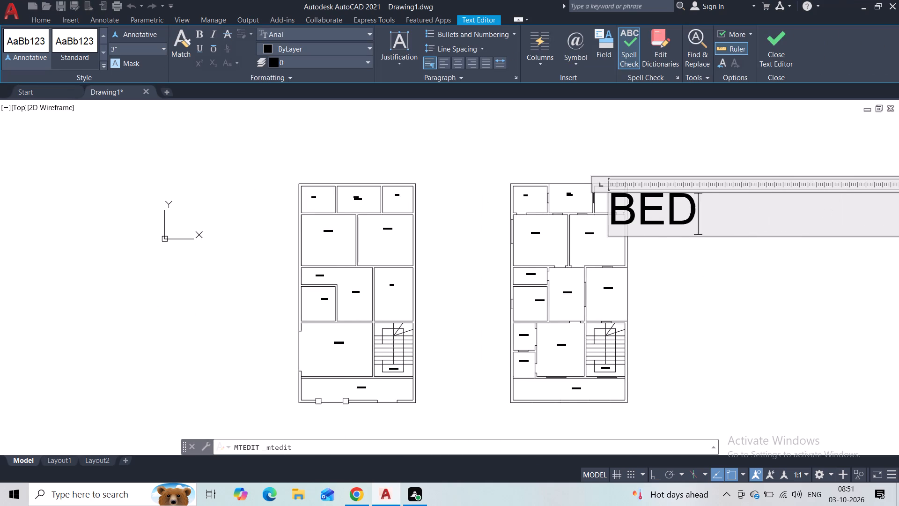
pyautogui.write('BATH')
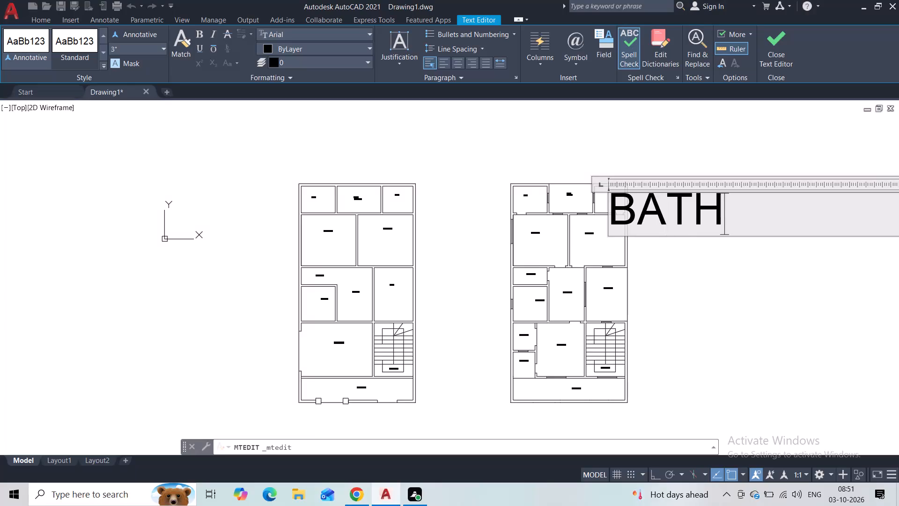
pyautogui.click(690, 262)
# Change the label in the duplicate plan's small room directly below the left bedroom to BALCONY.
pyautogui.scroll(3, 539, 228)
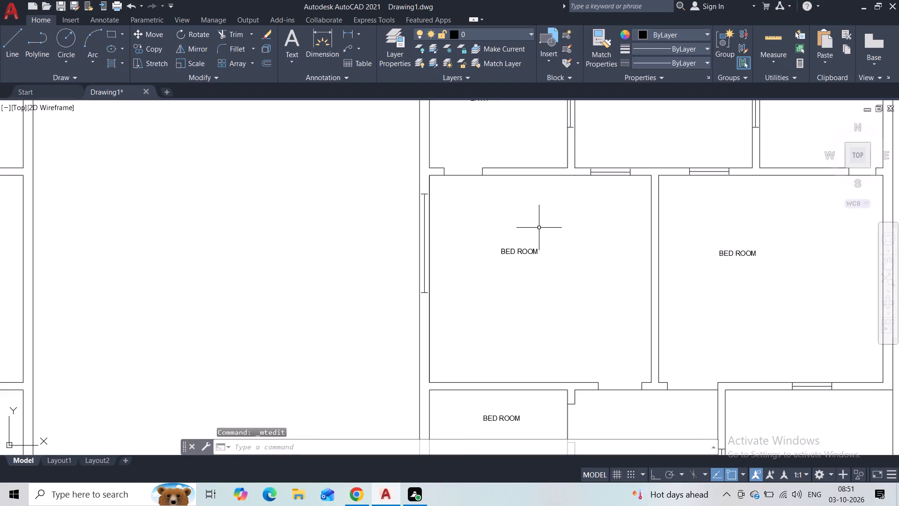
pyautogui.moveTo(539, 288); pyautogui.dragTo(539, 287, button='middle')
pyautogui.moveTo(539, 287); pyautogui.dragTo(527, 141, button='middle')
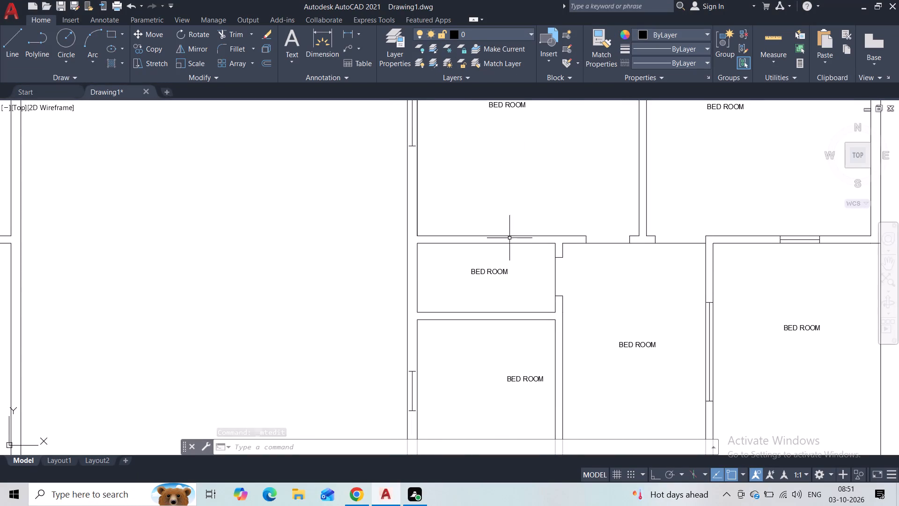
pyautogui.doubleClick(501, 271)
pyautogui.scroll(-2, 656, 302)
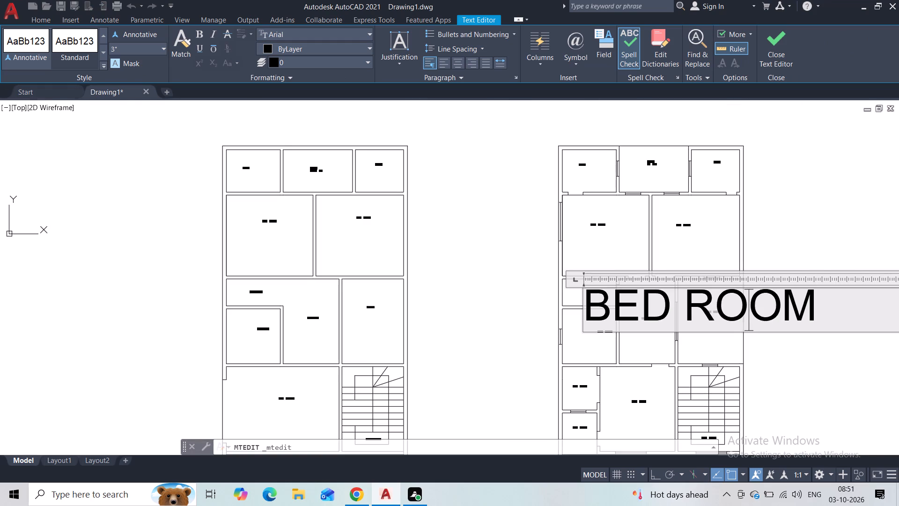
pyautogui.click(833, 304)
pyautogui.press('BackSpace')
pyautogui.press('BackSpace')
pyautogui.press('BackSpace')
pyautogui.press('BackSpace')
pyautogui.press('BackSpace')
pyautogui.press('BackSpace')
pyautogui.press('BackSpace')
pyautogui.press('BackSpace')
pyautogui.press('BackSpace')
pyautogui.press('BackSpace')
pyautogui.press('BackSpace')
pyautogui.press('BackSpace')
pyautogui.press('BackSpace')
pyautogui.press('BackSpace')
pyautogui.press('BackSpace')
pyautogui.press('BackSpace')
pyautogui.press('BackSpace')
pyautogui.press('BackSpace')
pyautogui.press('BackSpace')
pyautogui.press('BackSpace')
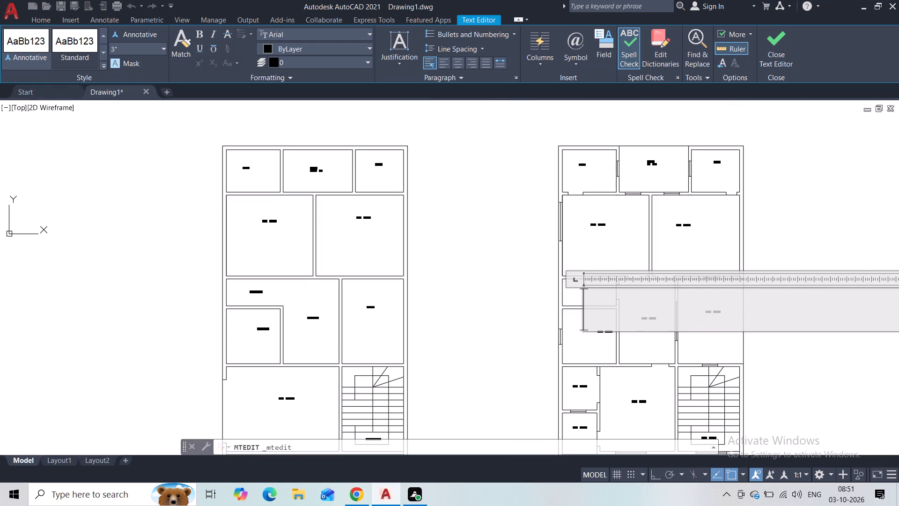
pyautogui.write('BALCONY')
pyautogui.click(815, 231)
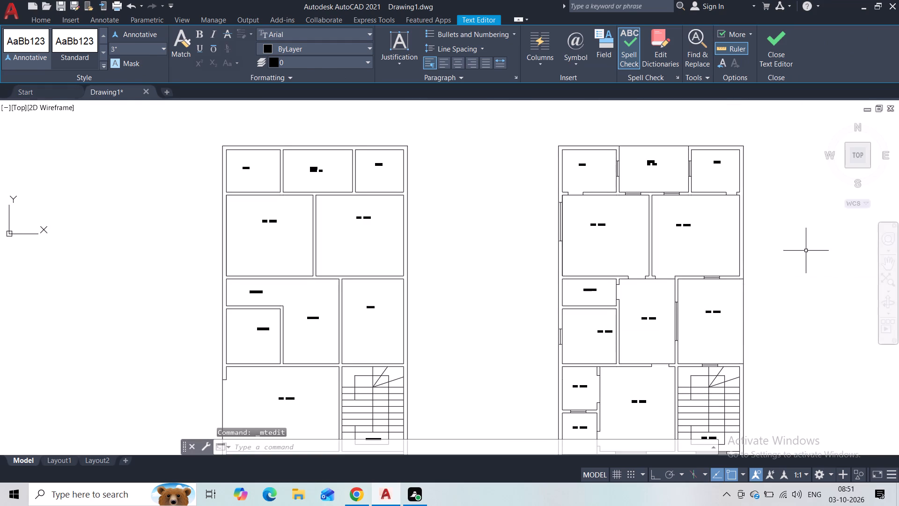
# Change the label in the duplicate plan's room below the balcony to KITCHEN.
pyautogui.moveTo(785, 279); pyautogui.dragTo(684, 197, button='middle')
pyautogui.scroll(2, 546, 253)
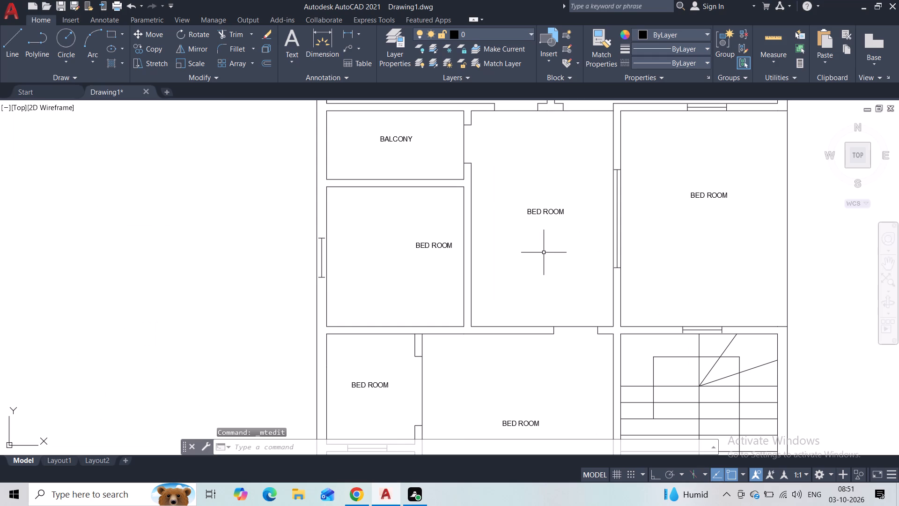
pyautogui.doubleClick(446, 248)
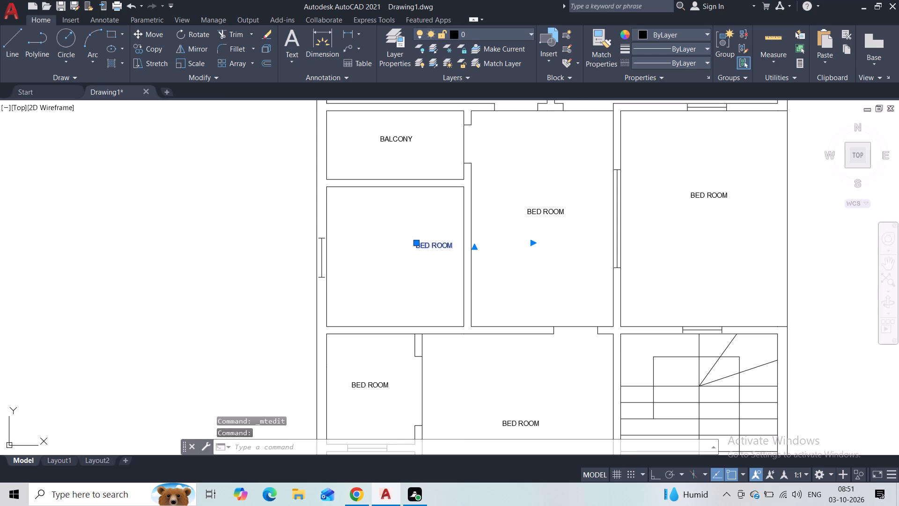
pyautogui.scroll(-2, 651, 289)
pyautogui.click(800, 288)
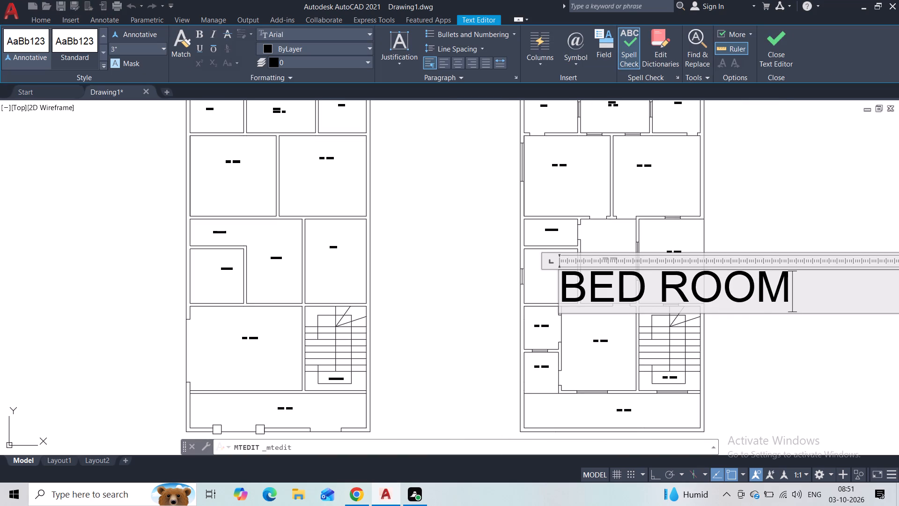
pyautogui.press('BackSpace')
pyautogui.press('BackSpace')
pyautogui.press('BackSpace')
pyautogui.press('BackSpace')
pyautogui.press('BackSpace')
pyautogui.press('BackSpace')
pyautogui.press('BackSpace')
pyautogui.press('BackSpace')
pyautogui.press('BackSpace')
pyautogui.press('BackSpace')
pyautogui.press('BackSpace')
pyautogui.press('BackSpace')
pyautogui.press('BackSpace')
pyautogui.press('BackSpace')
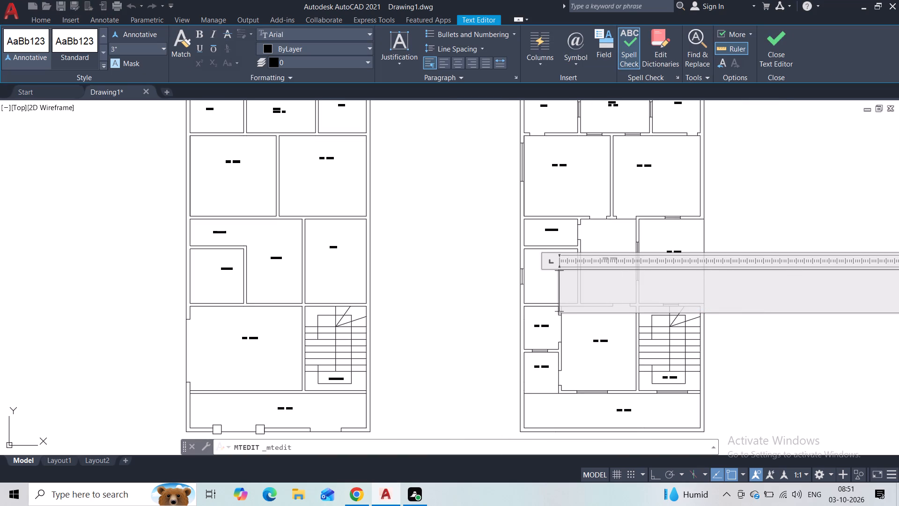
pyautogui.write('KITCHEN')
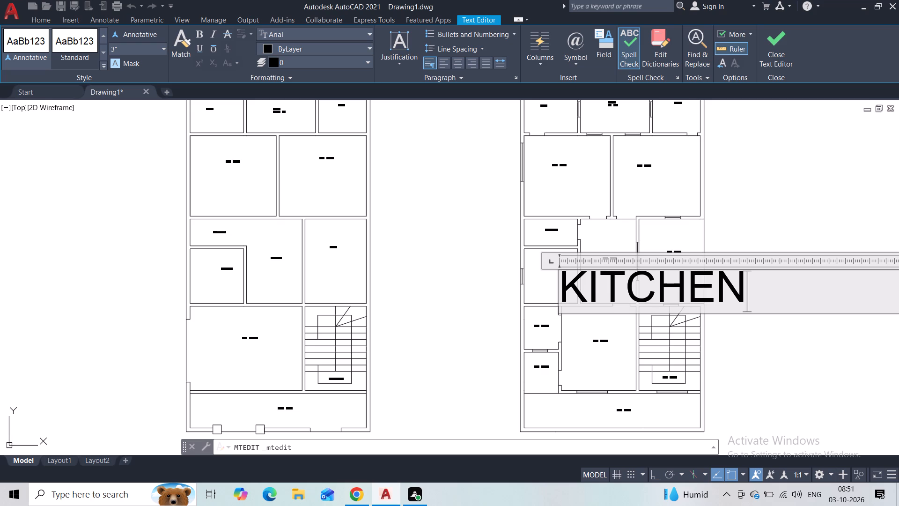
pyautogui.click(742, 223)
# Change the label in the duplicate plan's central room beside the kitchen and balcony to LOUNGE.
pyautogui.scroll(2, 641, 251)
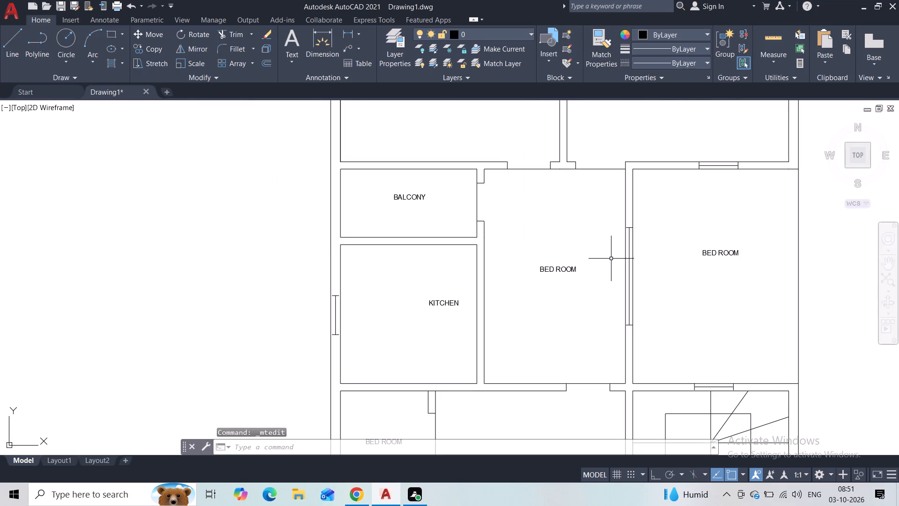
pyautogui.click(577, 268)
pyautogui.click(577, 271)
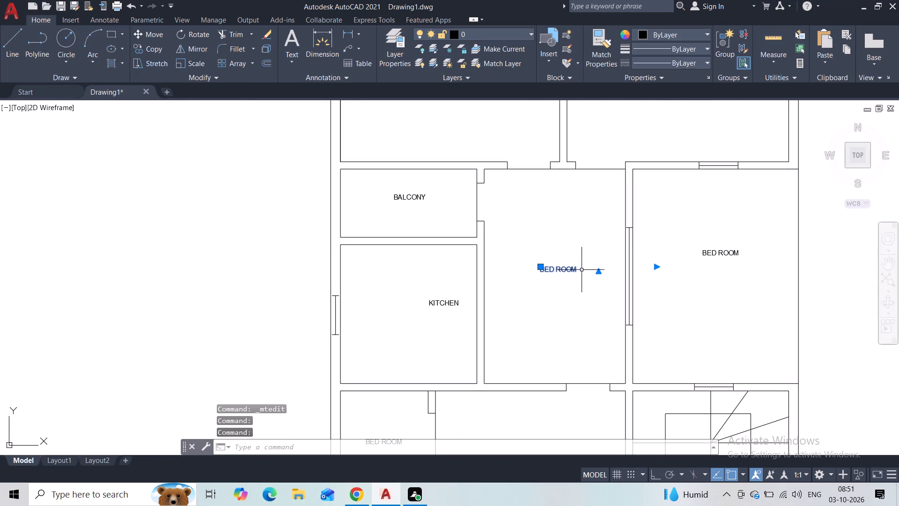
pyautogui.doubleClick(573, 270)
pyautogui.scroll(-3, 706, 290)
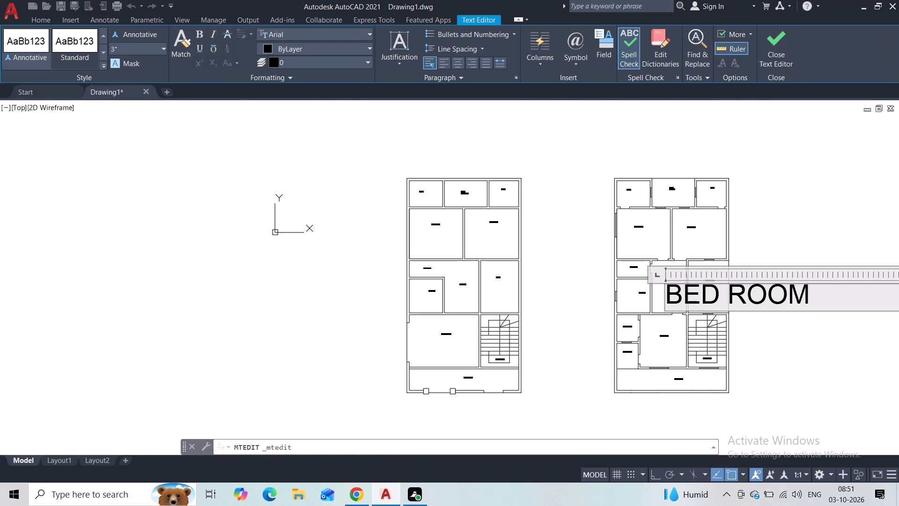
pyautogui.click(819, 291)
pyautogui.press('BackSpace')
pyautogui.press('BackSpace')
pyautogui.press('BackSpace')
pyautogui.press('BackSpace')
pyautogui.press('BackSpace')
pyautogui.press('BackSpace')
pyautogui.press('BackSpace')
pyautogui.press('BackSpace')
pyautogui.press('BackSpace')
pyautogui.press('BackSpace')
pyautogui.press('BackSpace')
pyautogui.press('BackSpace')
pyautogui.press('BackSpace')
pyautogui.press('BackSpace')
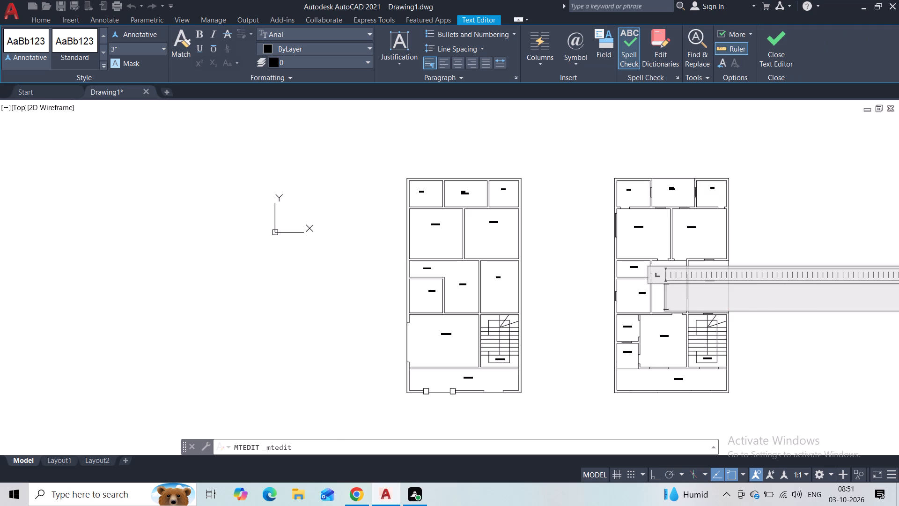
pyautogui.write('LOUNGE')
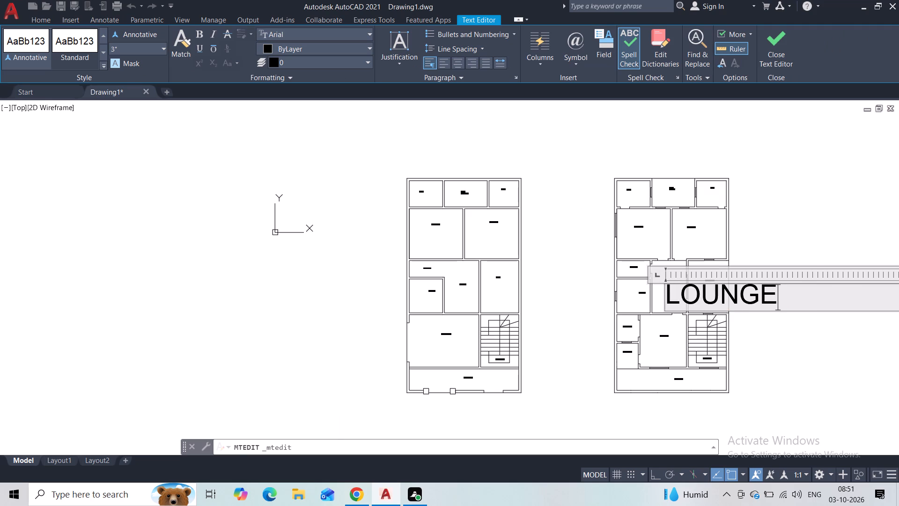
pyautogui.click(812, 258)
# Change the label in the duplicate plan's room above the stairs to OPEN TO SKY on one line.
pyautogui.scroll(3, 726, 292)
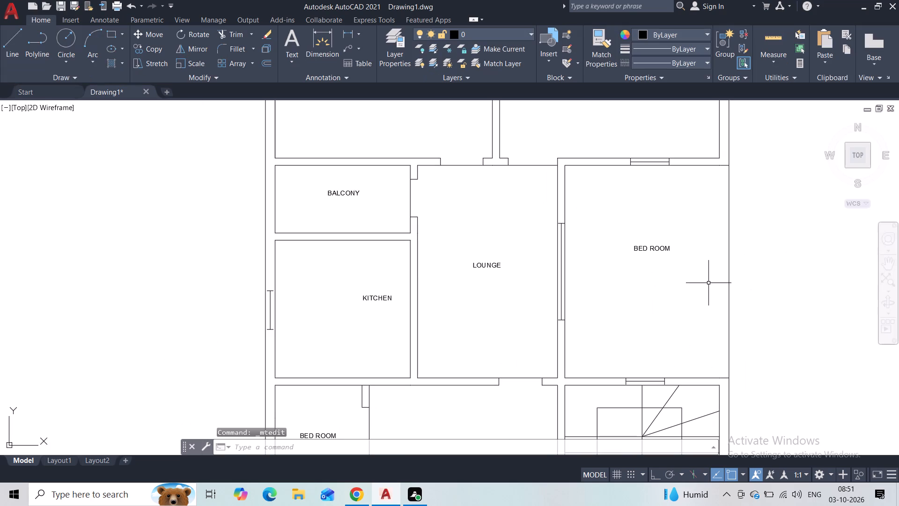
pyautogui.click(668, 252)
pyautogui.doubleClick(669, 250)
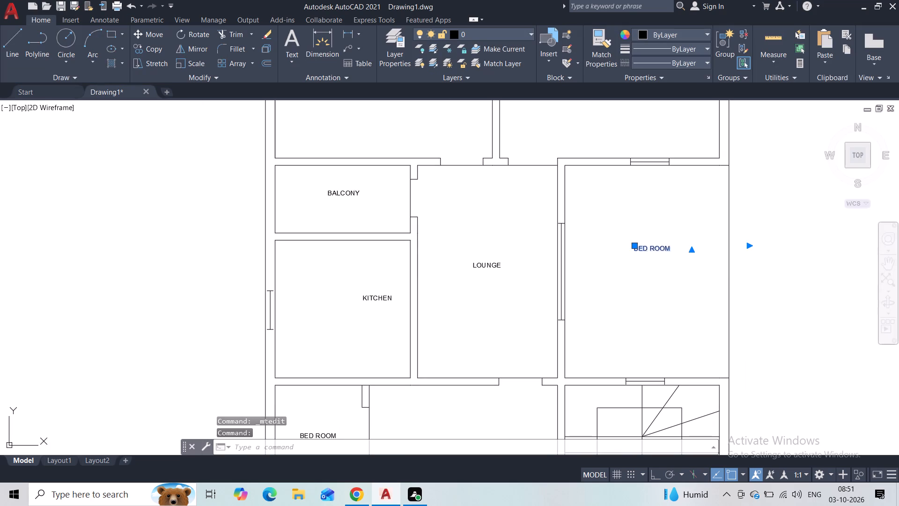
pyautogui.scroll(-2, 701, 265)
pyautogui.moveTo(769, 364); pyautogui.dragTo(609, 335, button='middle')
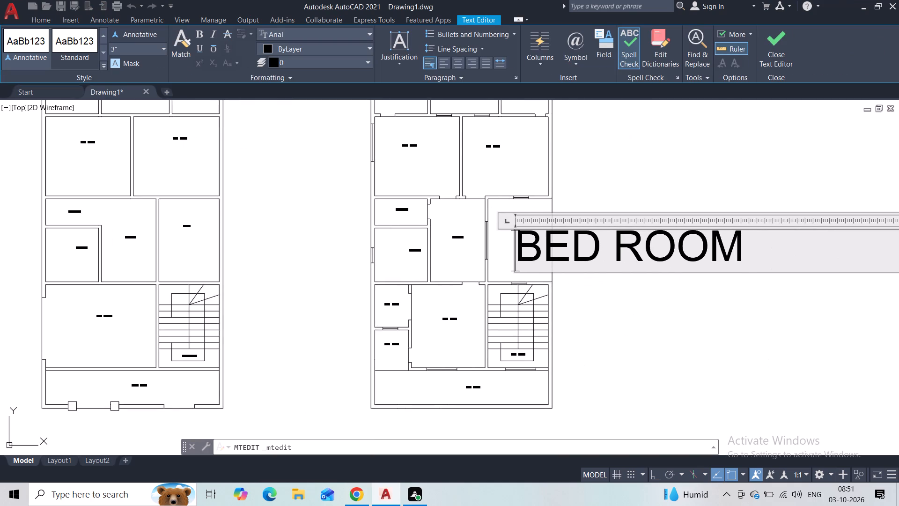
pyautogui.click(746, 261)
pyautogui.press('BackSpace')
pyautogui.press('BackSpace')
pyautogui.press('BackSpace')
pyautogui.press('BackSpace')
pyautogui.press('BackSpace')
pyautogui.press('BackSpace')
pyautogui.press('BackSpace')
pyautogui.press('BackSpace')
pyautogui.press('BackSpace')
pyautogui.press('BackSpace')
pyautogui.press('BackSpace')
pyautogui.press('BackSpace')
pyautogui.press('BackSpace')
pyautogui.press('BackSpace')
pyautogui.press('BackSpace')
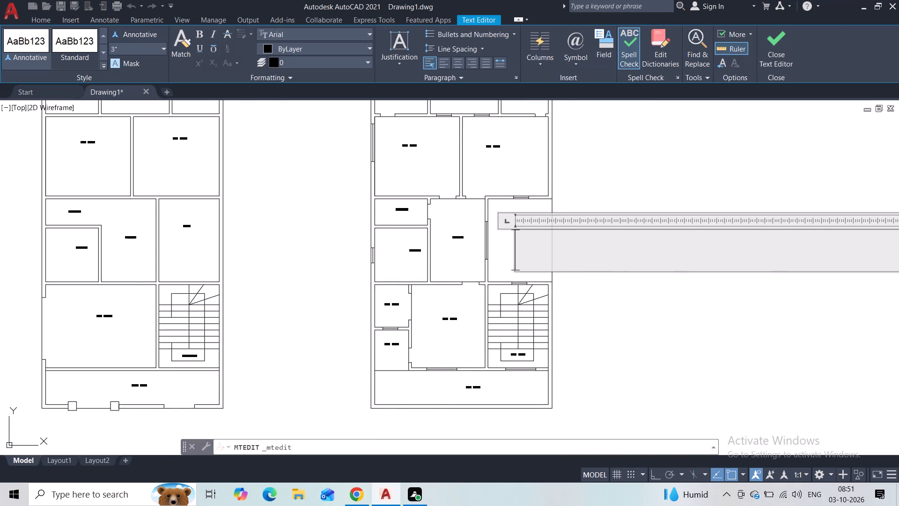
pyautogui.write('OPEN TO SKY')
pyautogui.click(687, 324)
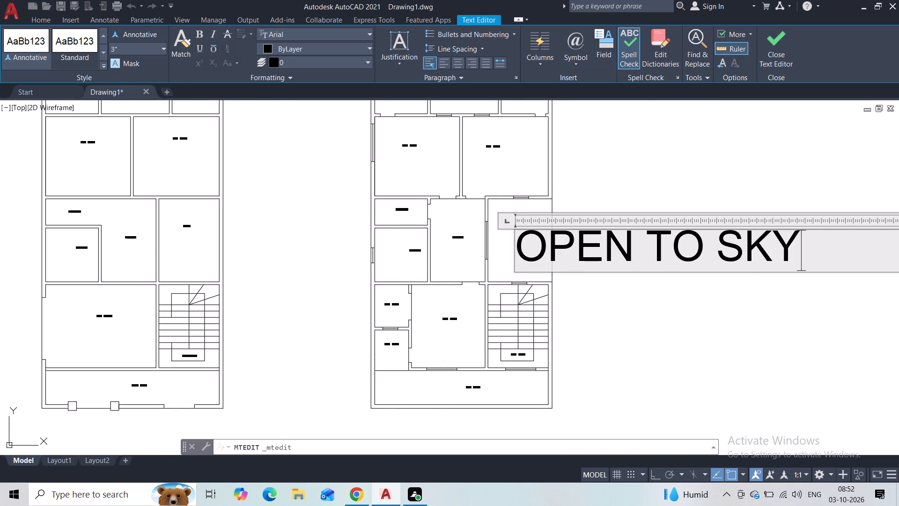
# Change the label in the duplicate plan's small room directly below the kitchen to STORE.
pyautogui.moveTo(503, 266); pyautogui.dragTo(602, 227, button='middle')
pyautogui.scroll(1, 507, 277)
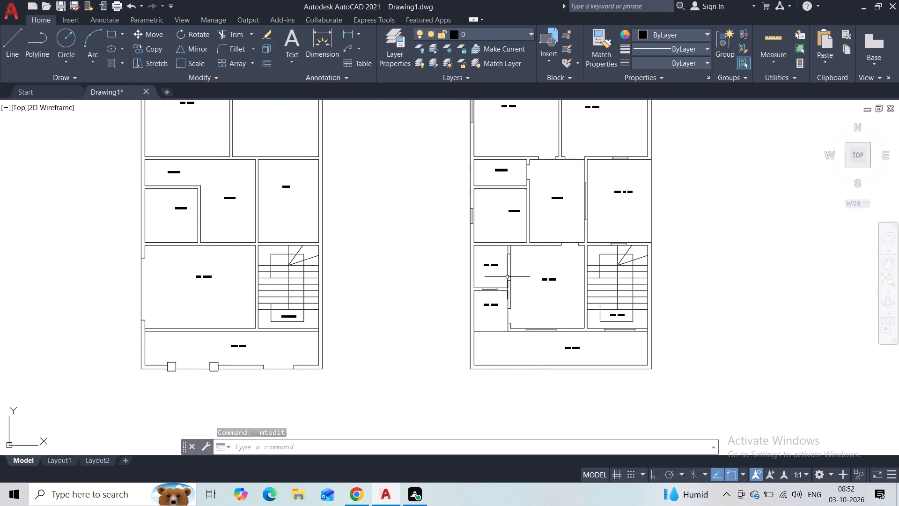
pyautogui.scroll(2, 507, 277)
pyautogui.doubleClick(454, 229)
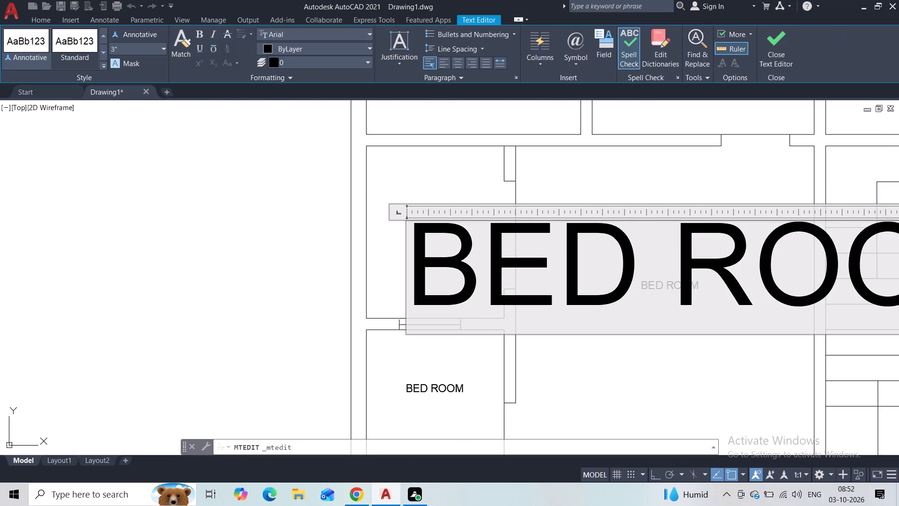
pyautogui.scroll(-2, 606, 256)
pyautogui.click(818, 261)
pyautogui.press('BackSpace')
pyautogui.press('BackSpace')
pyautogui.press('BackSpace')
pyautogui.press('BackSpace')
pyautogui.press('BackSpace')
pyautogui.press('BackSpace')
pyautogui.press('BackSpace')
pyautogui.press('BackSpace')
pyautogui.press('BackSpace')
pyautogui.press('BackSpace')
pyautogui.press('BackSpace')
pyautogui.press('BackSpace')
pyautogui.press('BackSpace')
pyautogui.press('BackSpace')
pyautogui.press('BackSpace')
pyautogui.press('BackSpace')
pyautogui.press('BackSpace')
pyautogui.press('BackSpace')
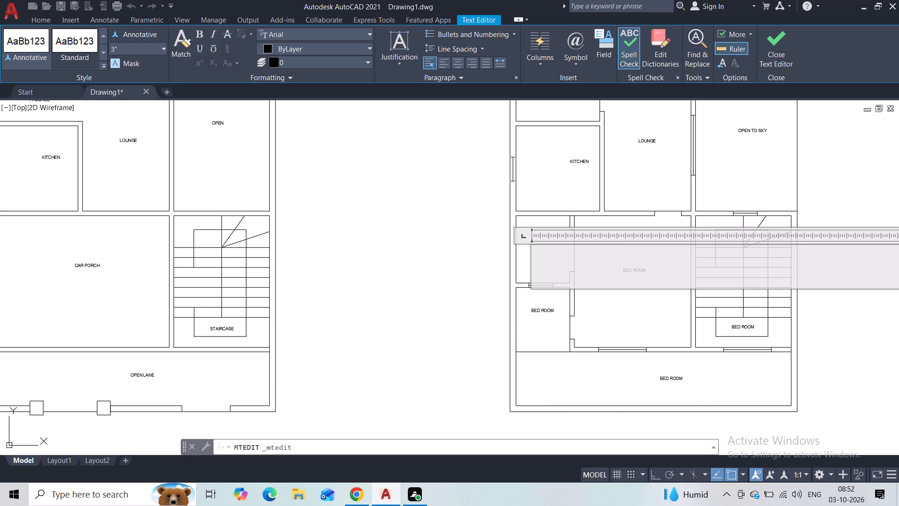
pyautogui.write('STORE')
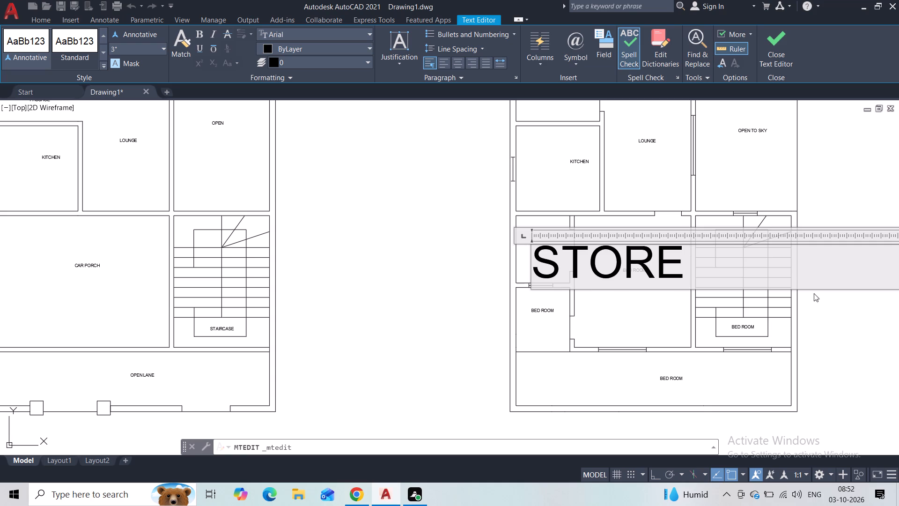
pyautogui.click(851, 314)
# Change the label in the duplicate plan's small room directly below the store to BALCONY.
pyautogui.scroll(2, 529, 272)
pyautogui.moveTo(537, 275); pyautogui.dragTo(508, 163, button='middle')
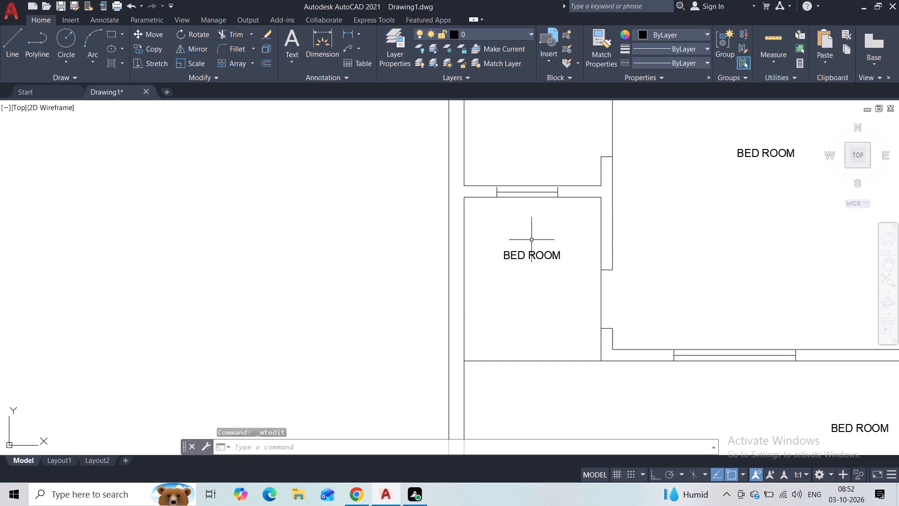
pyautogui.doubleClick(537, 252)
pyautogui.scroll(-2, 633, 276)
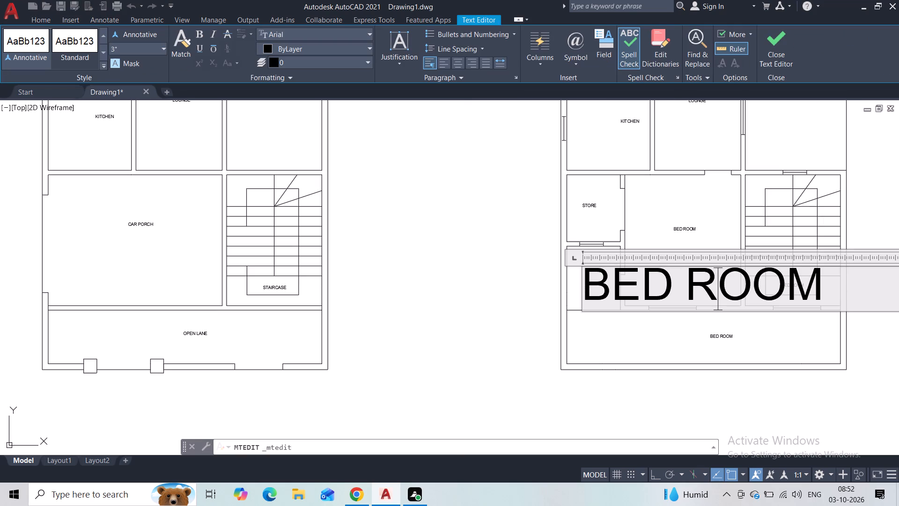
pyautogui.click(826, 283)
pyautogui.press('BackSpace')
pyautogui.press('BackSpace')
pyautogui.press('BackSpace')
pyautogui.press('BackSpace')
pyautogui.press('BackSpace')
pyautogui.press('BackSpace')
pyautogui.press('BackSpace')
pyautogui.press('BackSpace')
pyautogui.press('BackSpace')
pyautogui.write('BAL')
pyautogui.write('CONY')
pyautogui.click(721, 396)
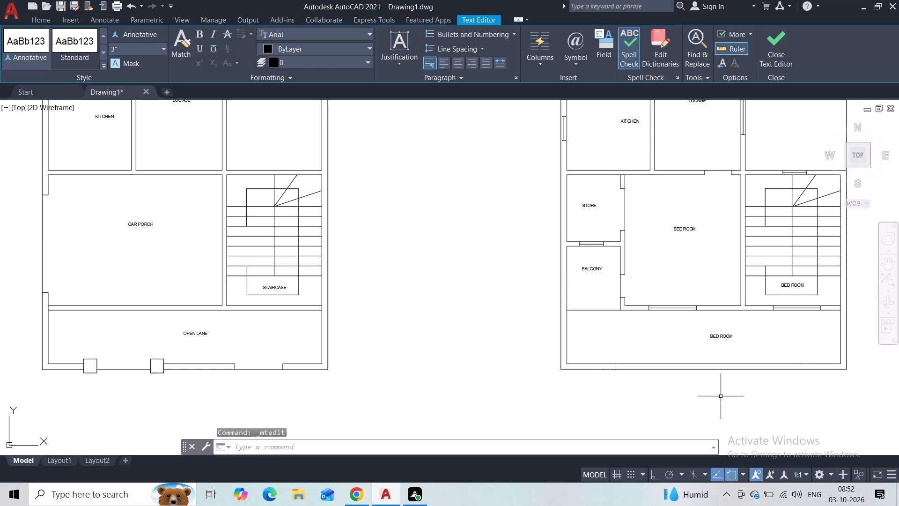
# Change the label in the duplicate plan's full-width bottom strip to OPEN TO SKY.
pyautogui.moveTo(700, 386); pyautogui.dragTo(478, 334, button='middle')
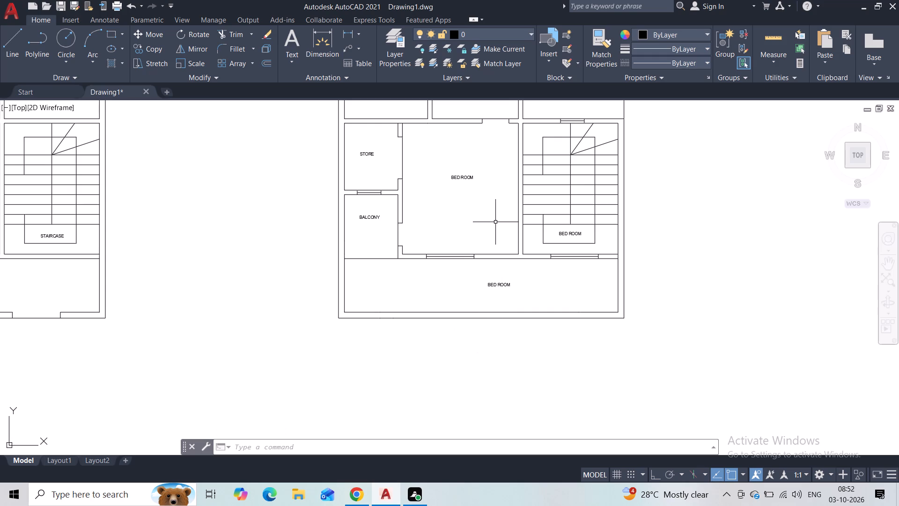
pyautogui.doubleClick(501, 289)
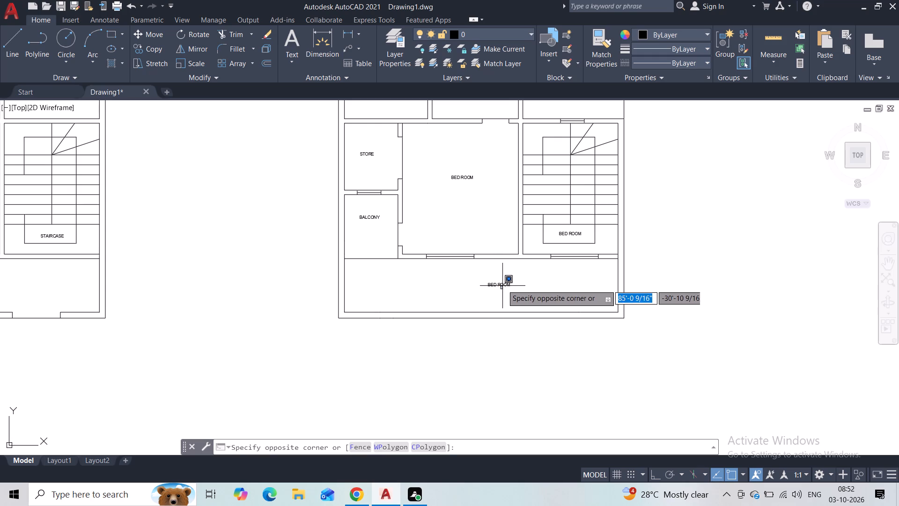
pyautogui.tripleClick(503, 284)
pyautogui.click(503, 284)
pyautogui.scroll(-2, 715, 308)
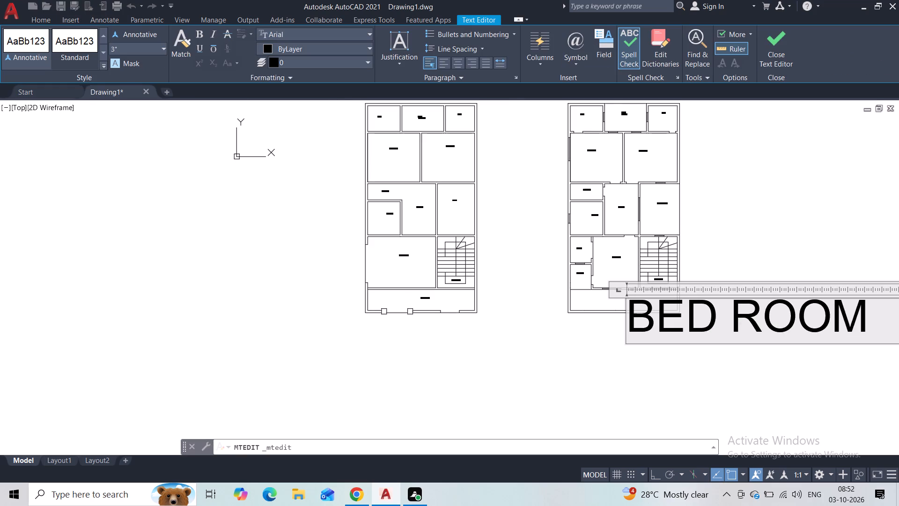
pyautogui.click(871, 320)
pyautogui.press('BackSpace')
pyautogui.press('BackSpace')
pyautogui.press('BackSpace')
pyautogui.press('BackSpace')
pyautogui.press('BackSpace')
pyautogui.press('BackSpace')
pyautogui.press('BackSpace')
pyautogui.press('BackSpace')
pyautogui.press('BackSpace')
pyautogui.press('BackSpace')
pyautogui.press('BackSpace')
pyautogui.press('BackSpace')
pyautogui.press('BackSpace')
pyautogui.press('BackSpace')
pyautogui.press('BackSpace')
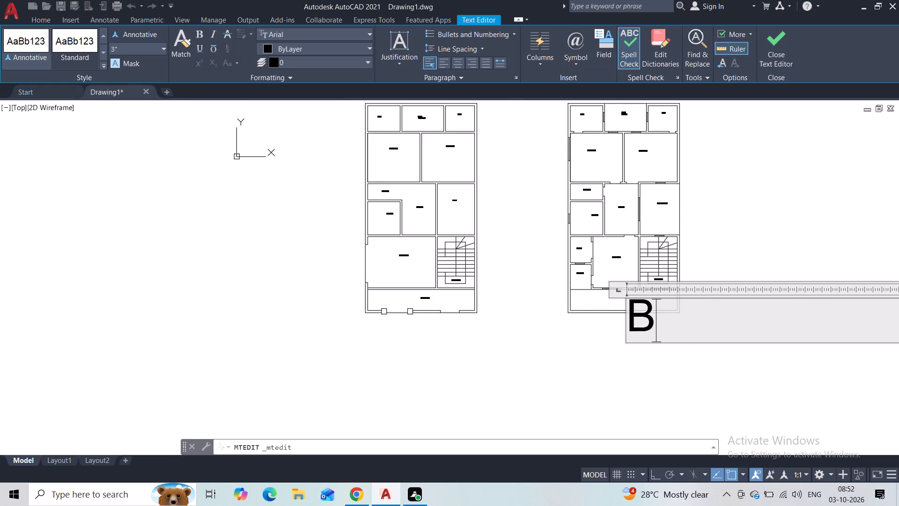
pyautogui.write('OPEN TO SKY')
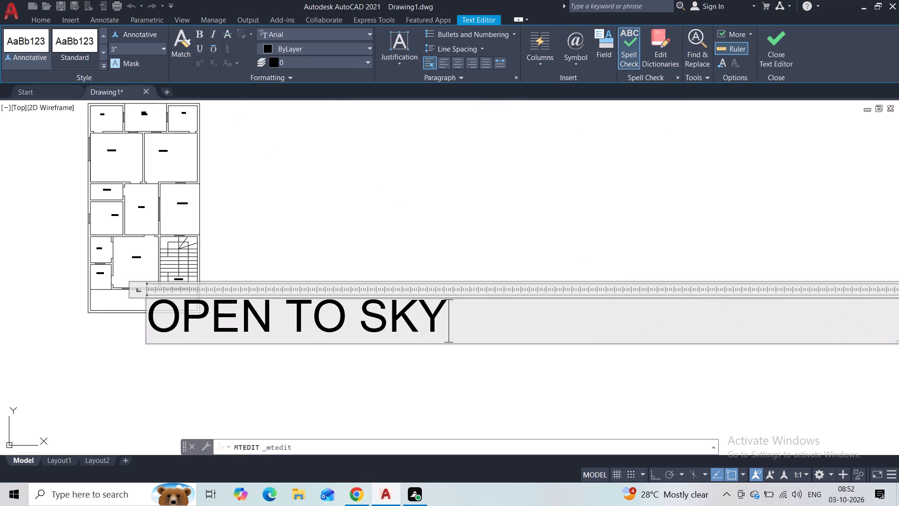
pyautogui.click(583, 224)
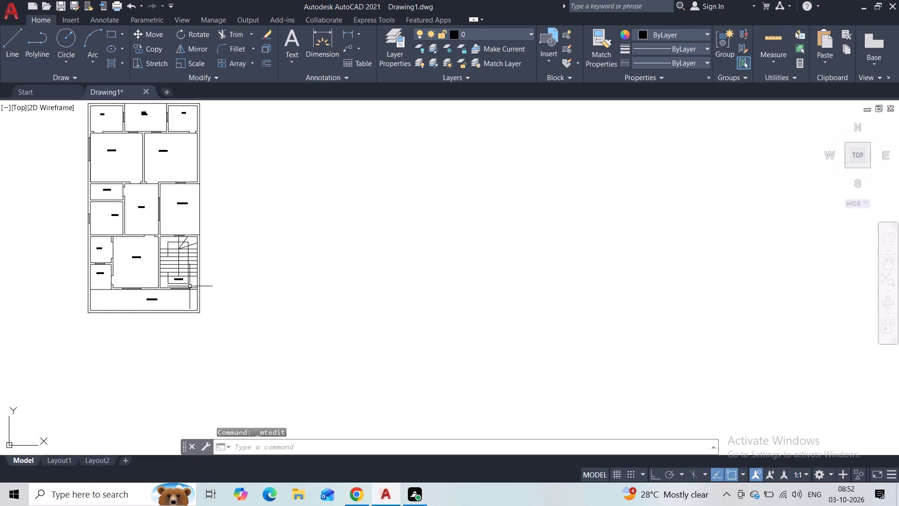
# Change the label on the duplicate plan's stairs to STAIRCASE.
pyautogui.scroll(3, 189, 286)
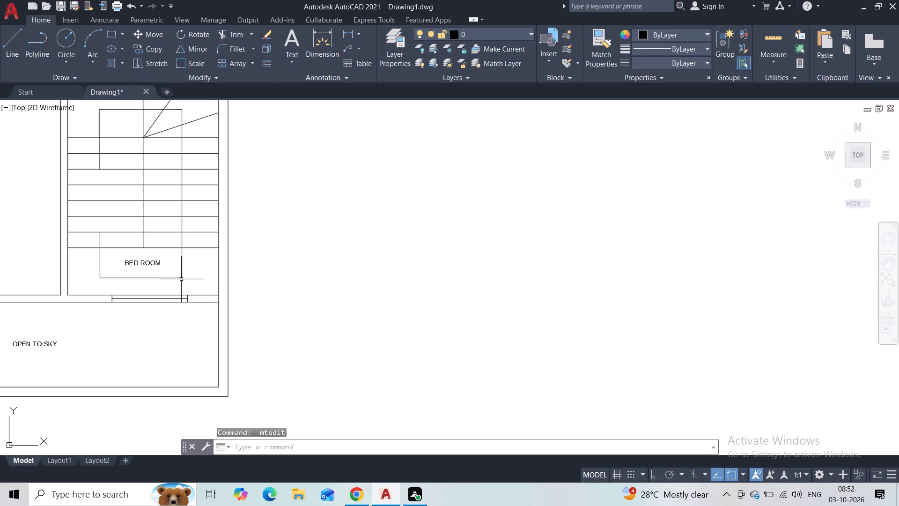
pyautogui.doubleClick(153, 267)
pyautogui.tripleClick(154, 265)
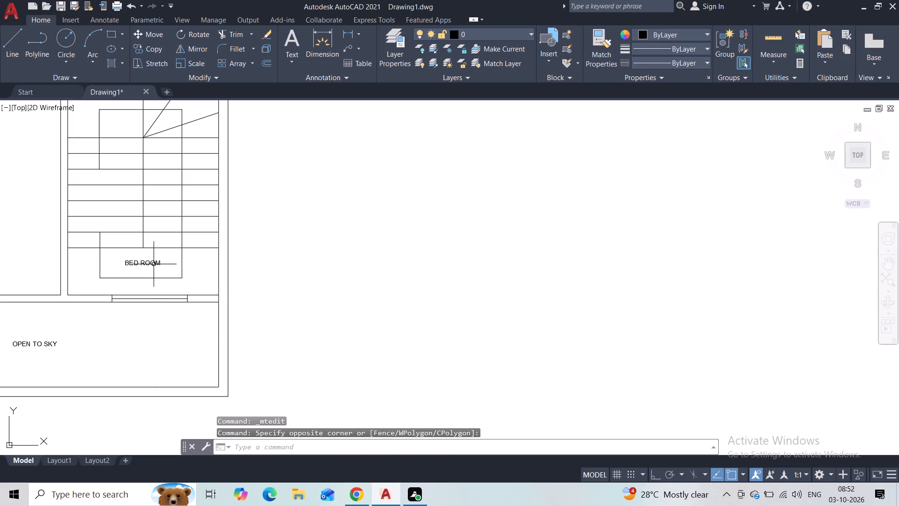
pyautogui.doubleClick(160, 261)
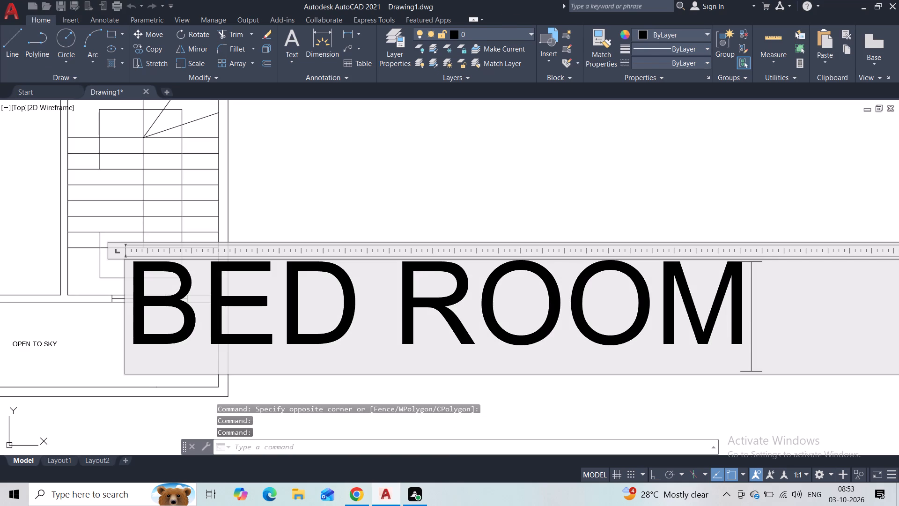
pyautogui.click(737, 287)
pyautogui.press('BackSpace')
pyautogui.press('BackSpace')
pyautogui.press('BackSpace')
pyautogui.press('BackSpace')
pyautogui.press('BackSpace')
pyautogui.press('BackSpace')
pyautogui.press('BackSpace')
pyautogui.press('BackSpace')
pyautogui.press('BackSpace')
pyautogui.press('BackSpace')
pyautogui.press('BackSpace')
pyautogui.press('BackSpace')
pyautogui.press('BackSpace')
pyautogui.press('BackSpace')
pyautogui.press('BackSpace')
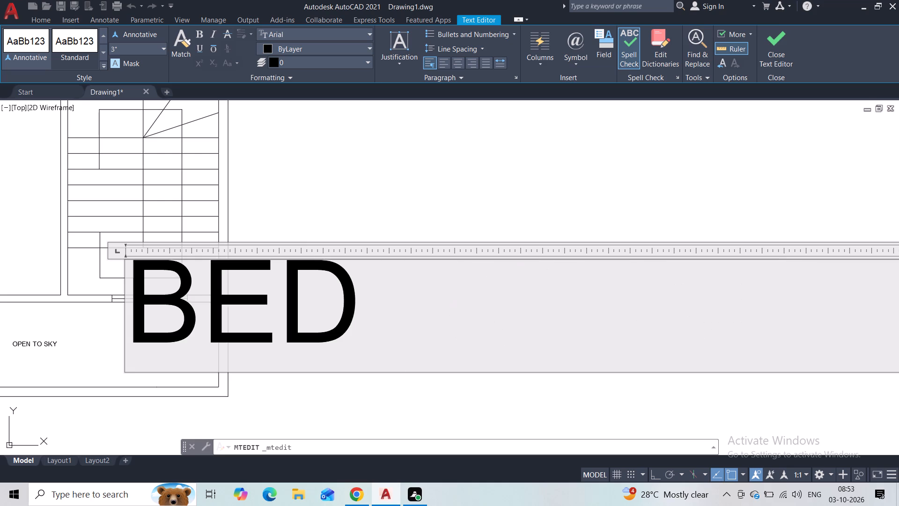
pyautogui.write('STAIRCASE')
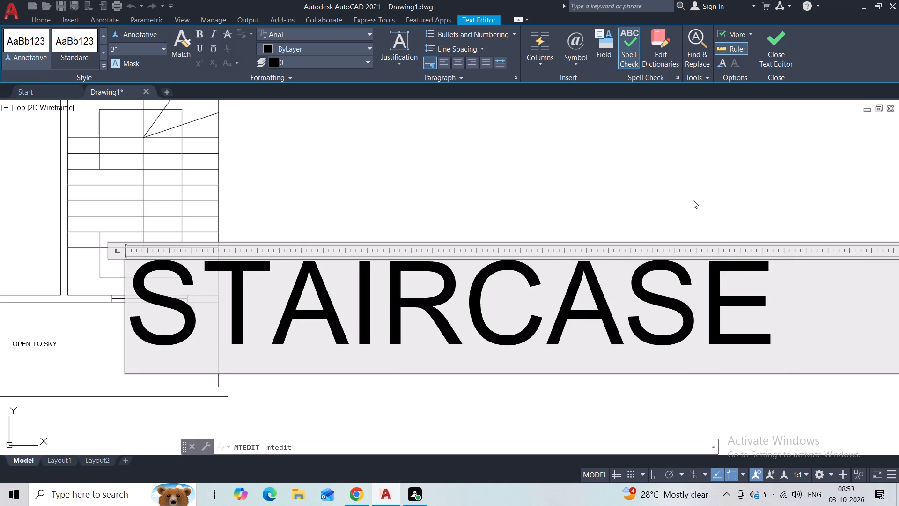
pyautogui.click(693, 200)
# With Ortho on, draw an L-shaped counter line in the duplicate plan's kitchen, about 5'-5" from the lounge-side wall and down to the lower wall.
pyautogui.scroll(-2, 306, 250)
pyautogui.moveTo(312, 237); pyautogui.dragTo(409, 280, button='middle')
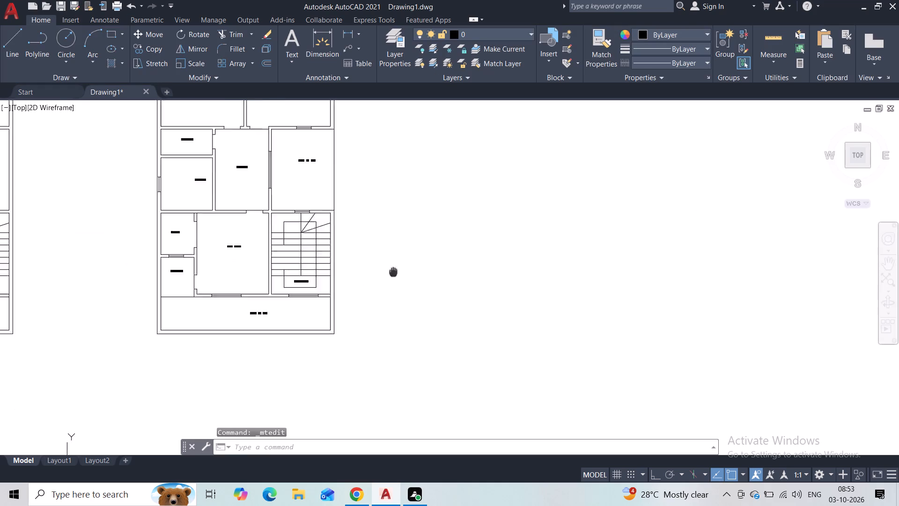
pyautogui.moveTo(409, 280); pyautogui.dragTo(455, 298, button='middle')
pyautogui.scroll(2, 396, 189)
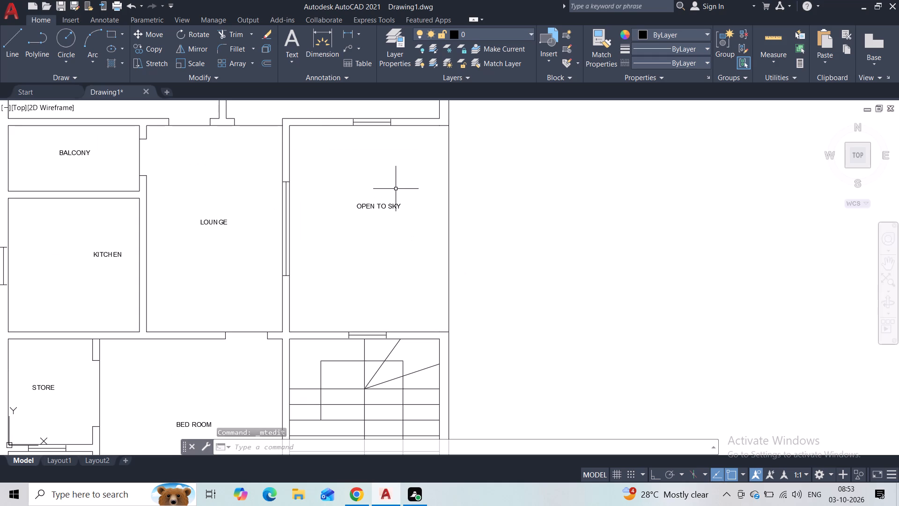
pyautogui.scroll(-2, 344, 276)
pyautogui.scroll(-1, 402, 230)
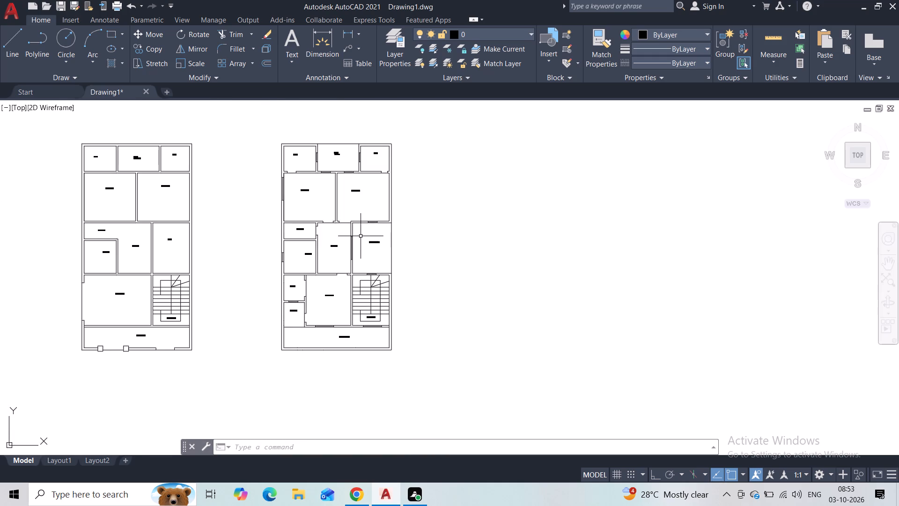
pyautogui.scroll(3, 296, 255)
pyautogui.moveTo(294, 264); pyautogui.dragTo(302, 225, button='middle')
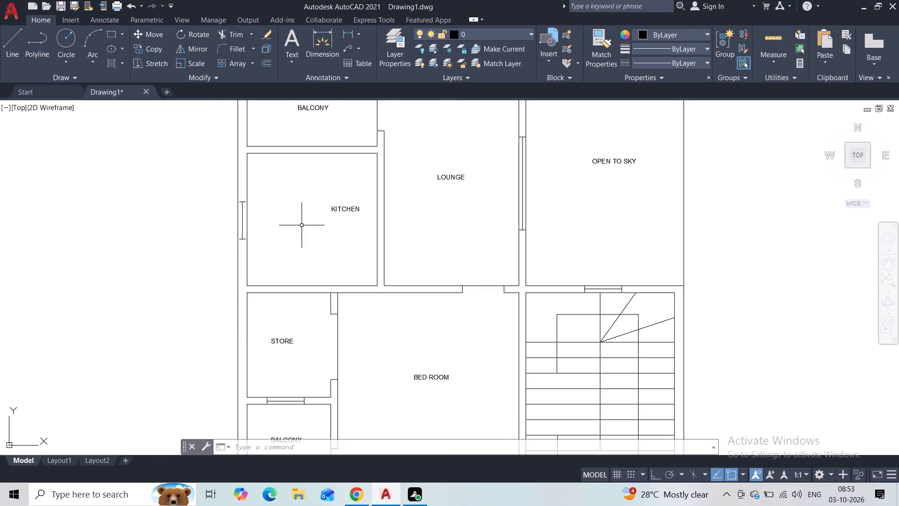
pyautogui.click(4, 40)
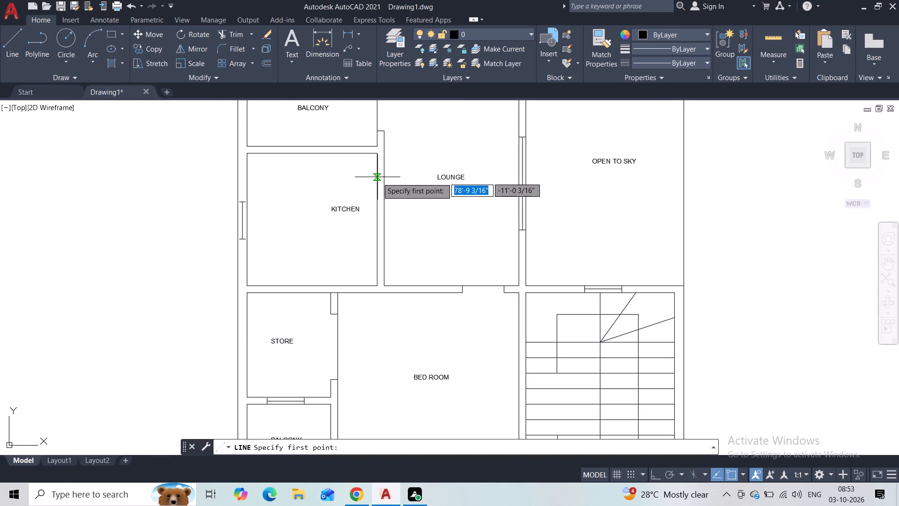
pyautogui.click(377, 185)
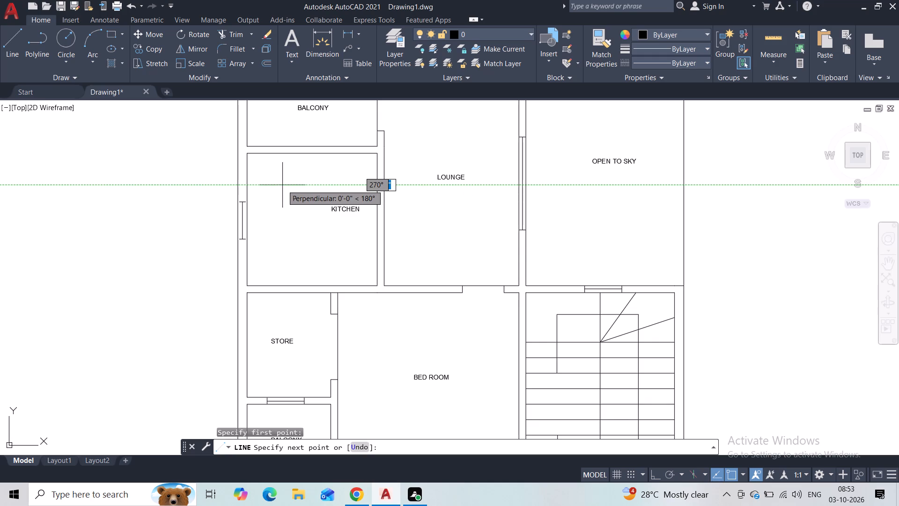
pyautogui.click(278, 185)
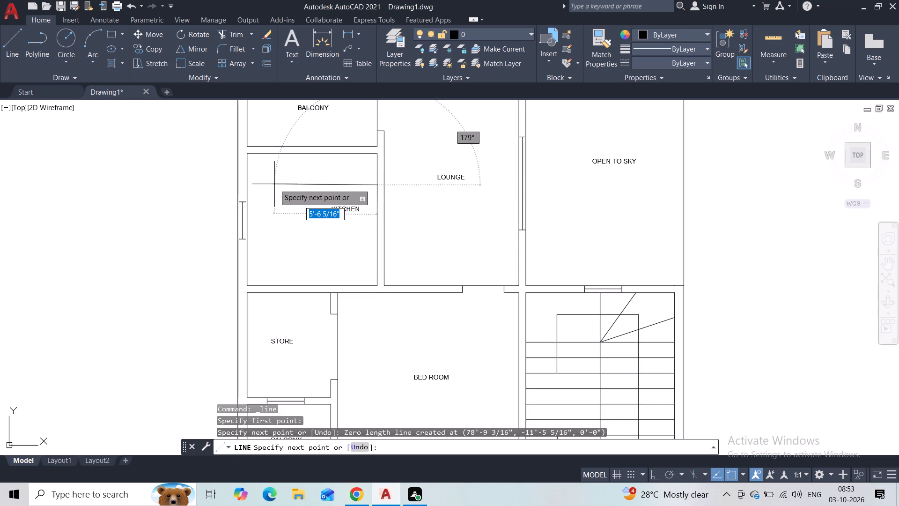
pyautogui.press('F8')
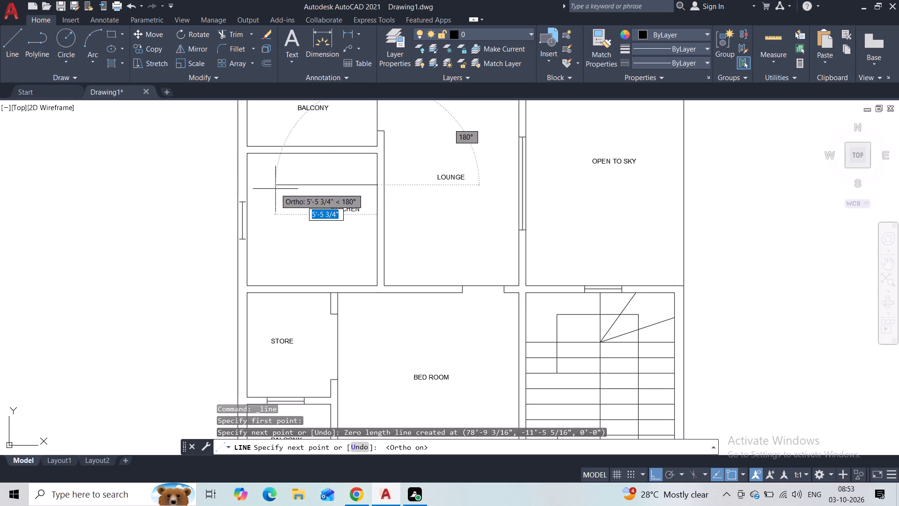
pyautogui.click(278, 190)
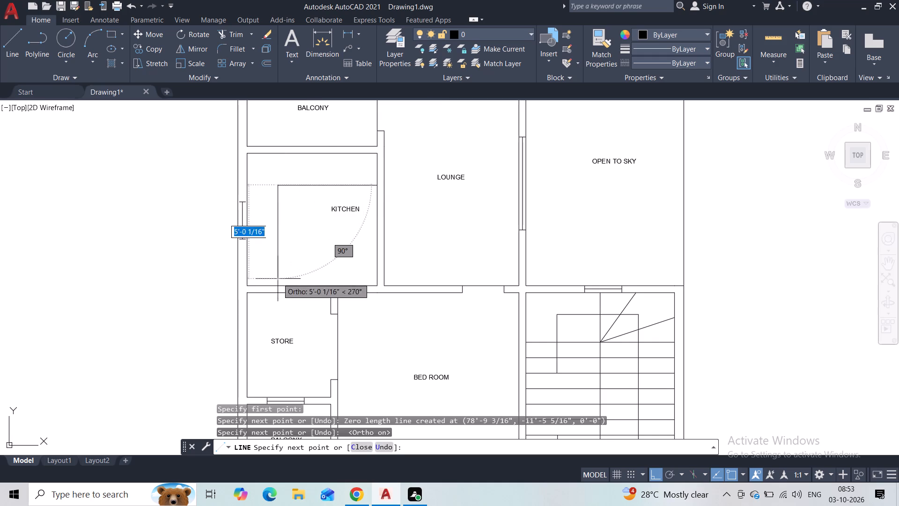
pyautogui.click(277, 282)
pyautogui.press('Escape')
# Draw an L-shaped counter line in the original plan's kitchen, from the lounge-side wall across and about 5'-5" down to the lower wall.
pyautogui.scroll(-2, 293, 238)
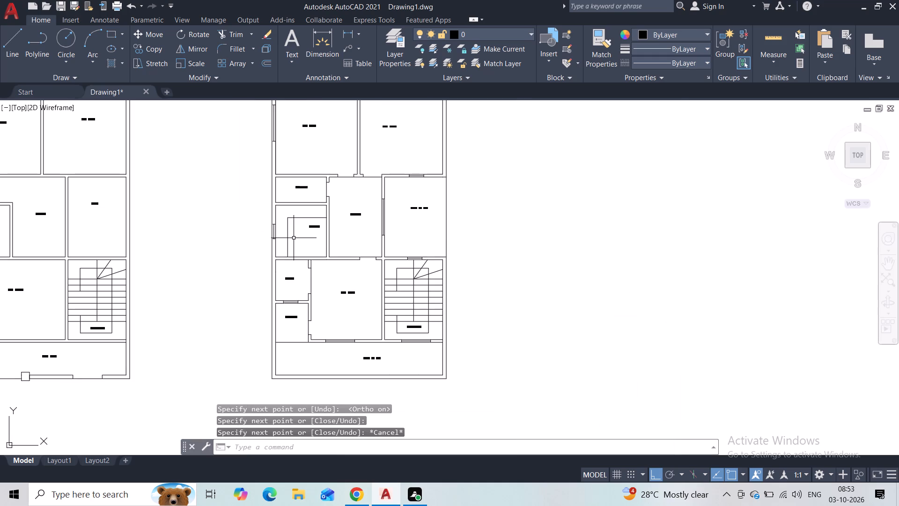
pyautogui.moveTo(229, 238); pyautogui.dragTo(403, 229, button='middle')
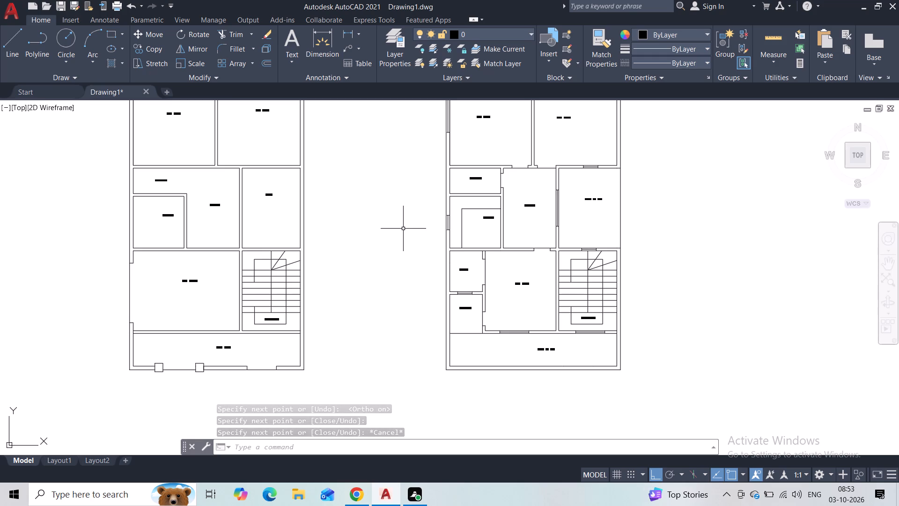
pyautogui.scroll(2, 168, 219)
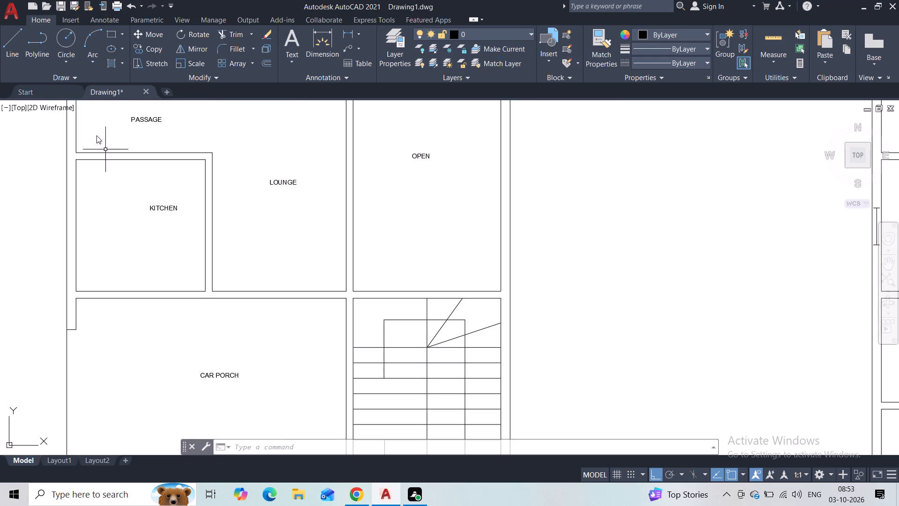
pyautogui.click(14, 59)
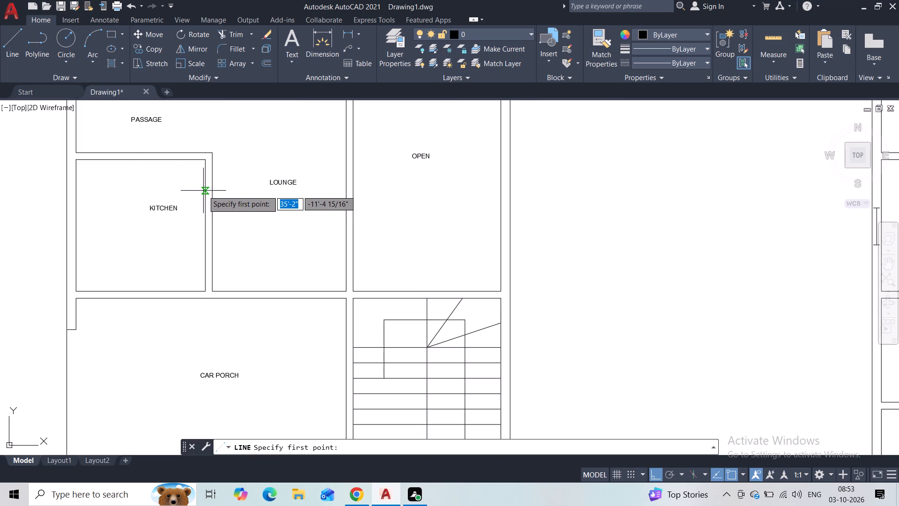
pyautogui.click(205, 191)
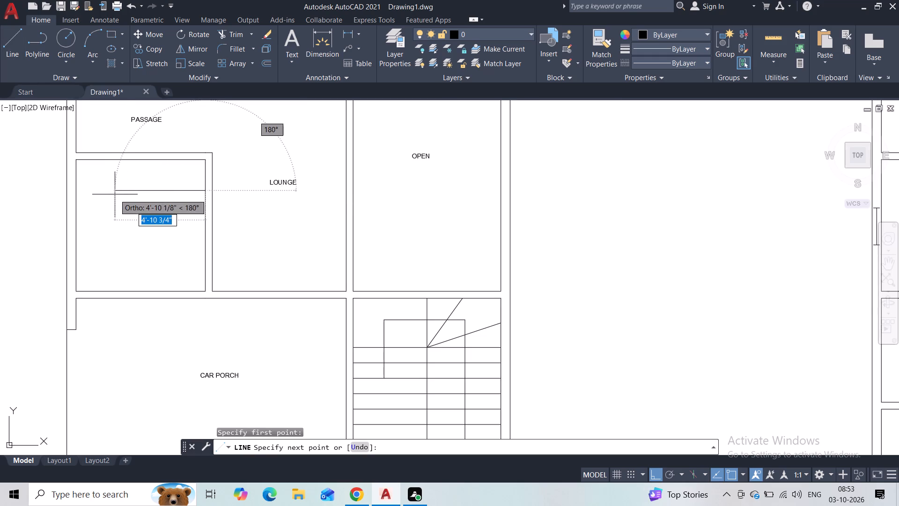
pyautogui.click(108, 194)
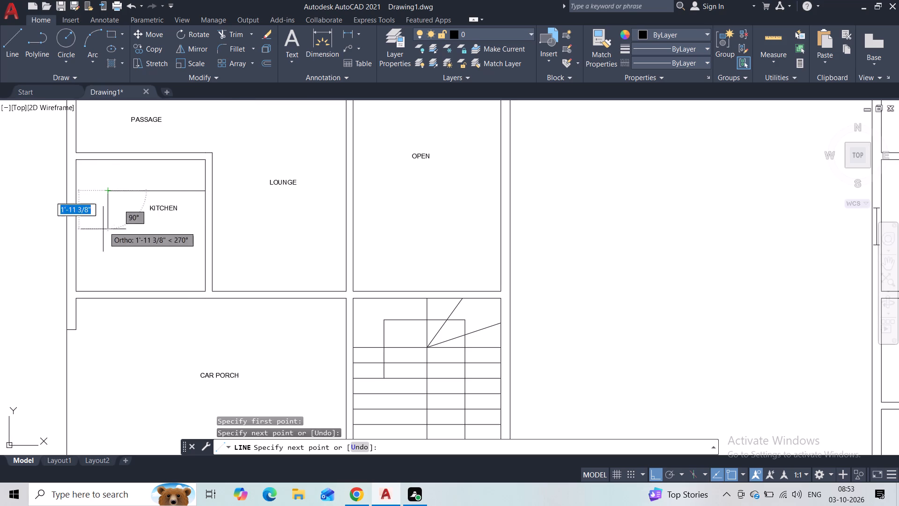
pyautogui.click(109, 285)
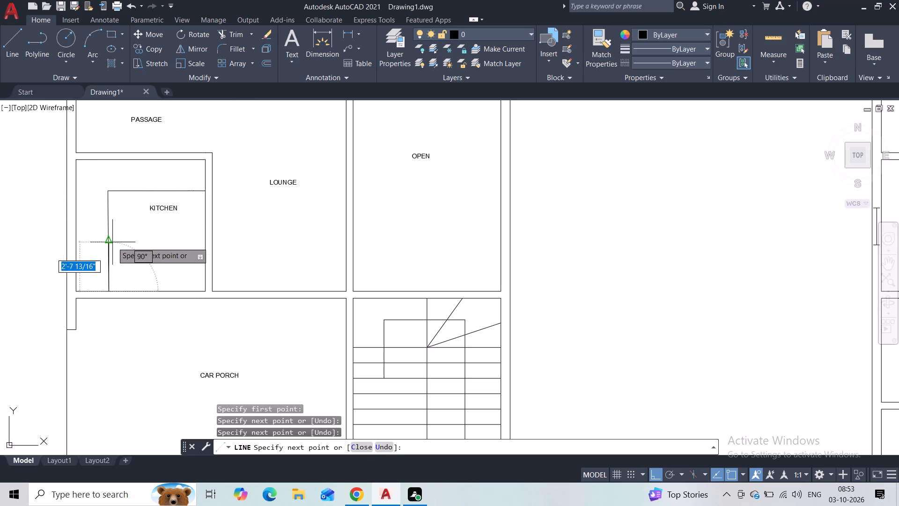
pyautogui.press('Escape')
# Straighten the slightly slanted vertical counter line in the original plan's kitchen by stretching its lower endpoint along the wall.
pyautogui.moveTo(120, 245); pyautogui.dragTo(256, 245, button='middle')
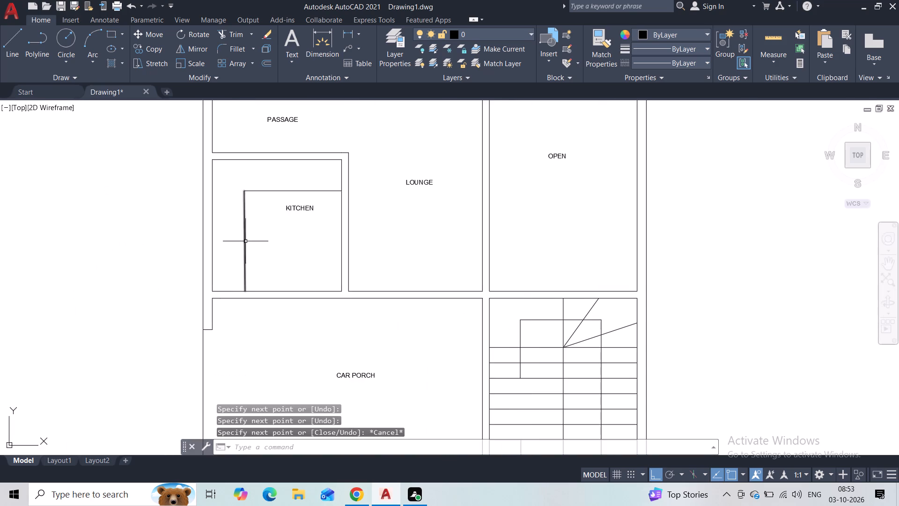
pyautogui.scroll(2, 245, 241)
pyautogui.click(265, 193)
pyautogui.click(237, 223)
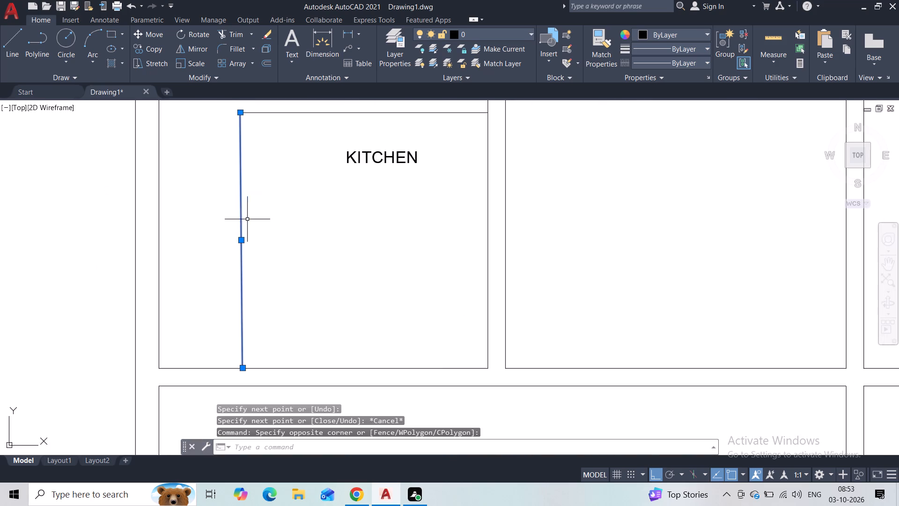
pyautogui.click(244, 369)
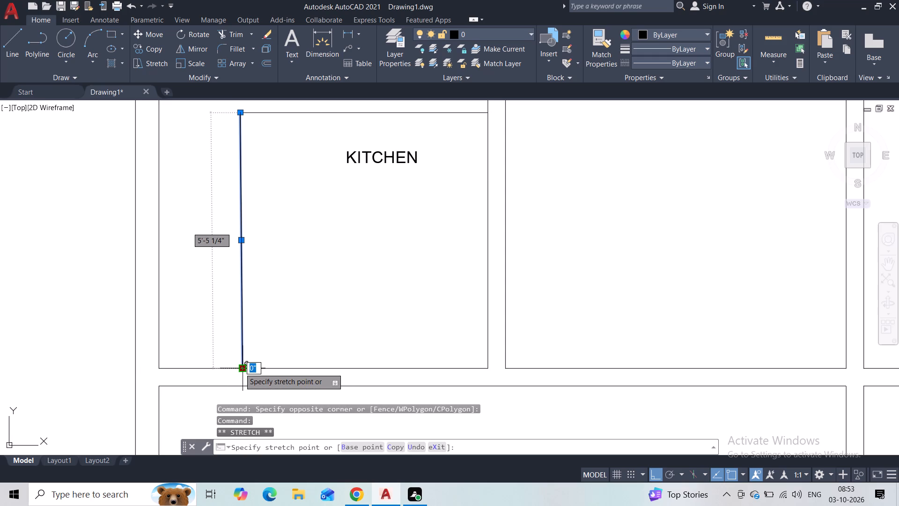
pyautogui.click(240, 368)
pyautogui.press('Escape')
# Add the multiline text title GROUND FLOOR PLAN below the original plan with a text height of 6".
pyautogui.scroll(-3, 267, 287)
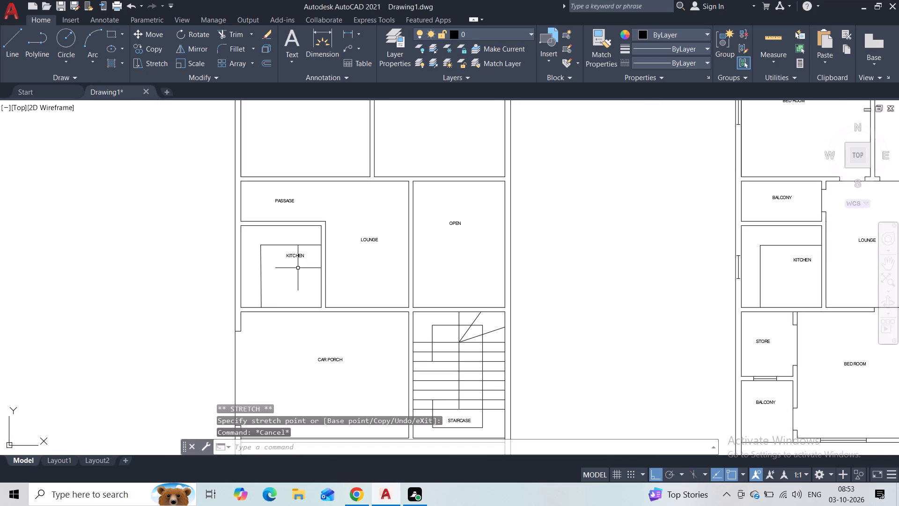
pyautogui.scroll(-1, 352, 283)
pyautogui.scroll(-1, 532, 222)
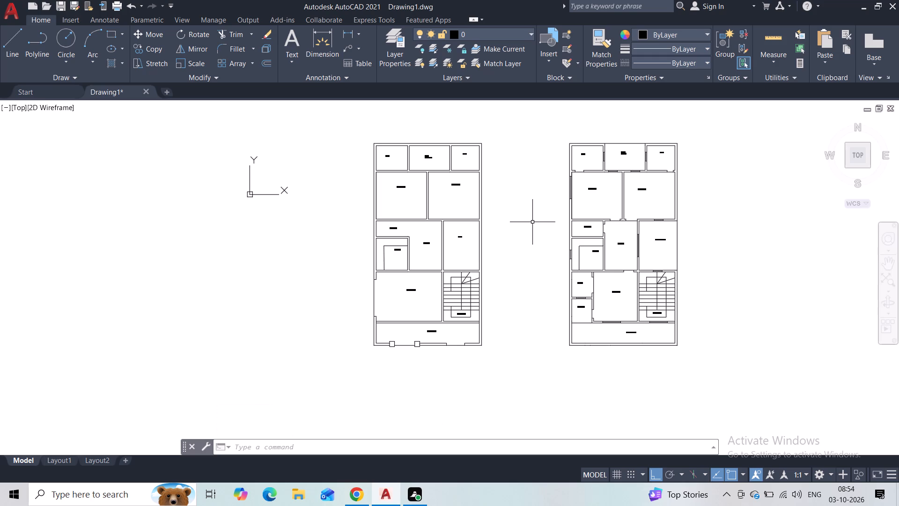
pyautogui.click(290, 62)
pyautogui.click(317, 84)
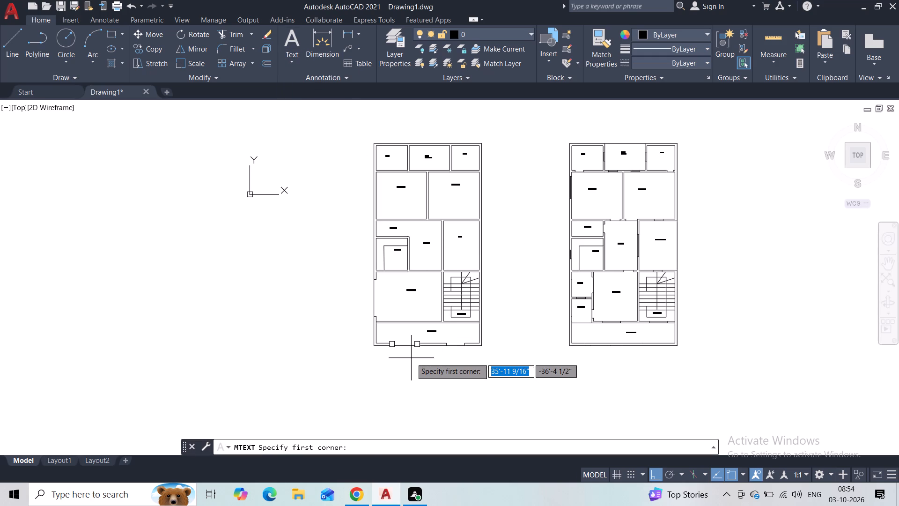
pyautogui.click(406, 364)
pyautogui.click(458, 374)
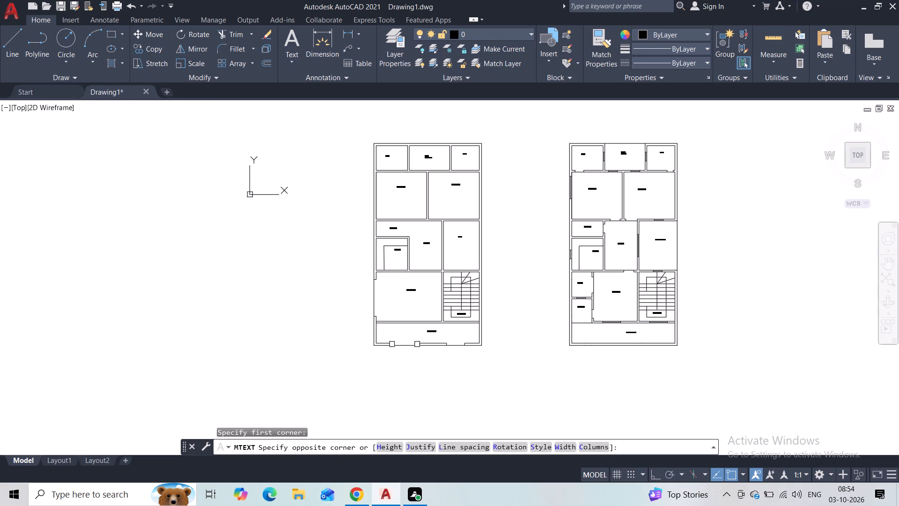
pyautogui.click(162, 48)
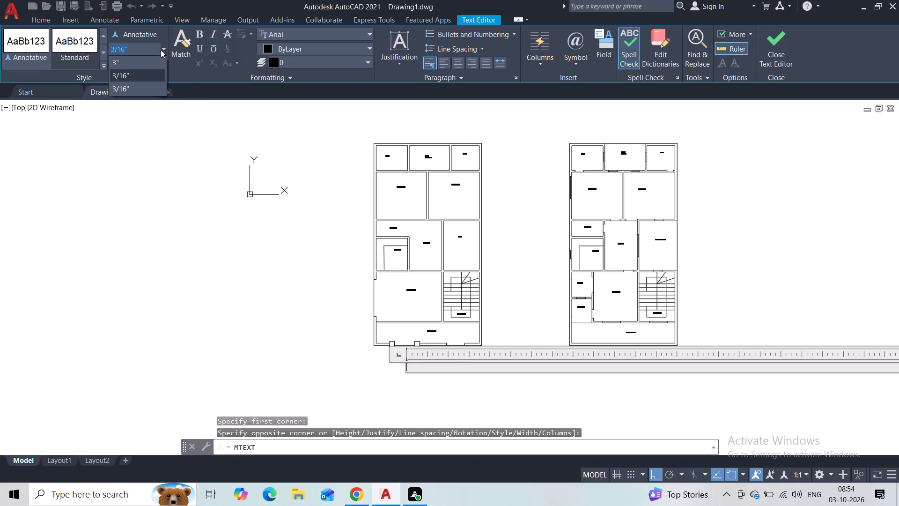
pyautogui.write('6"')
pyautogui.press('Return')
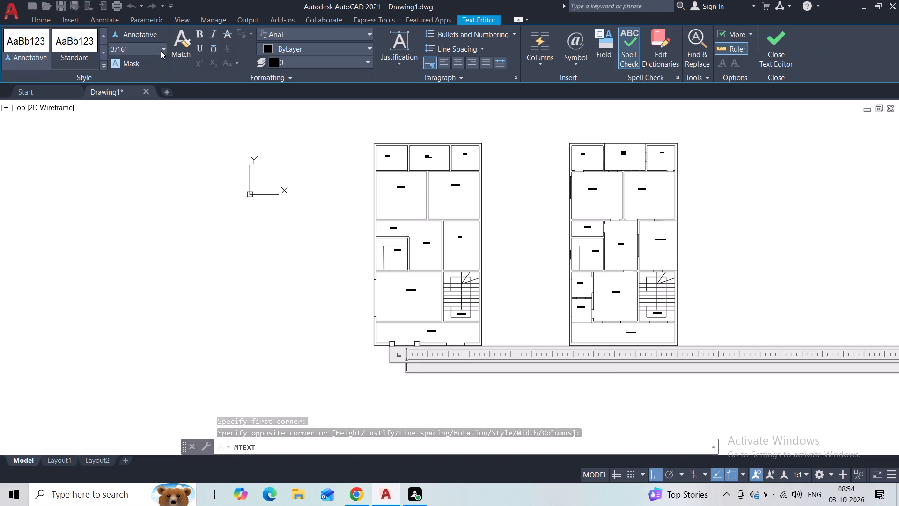
pyautogui.doubleClick(152, 52)
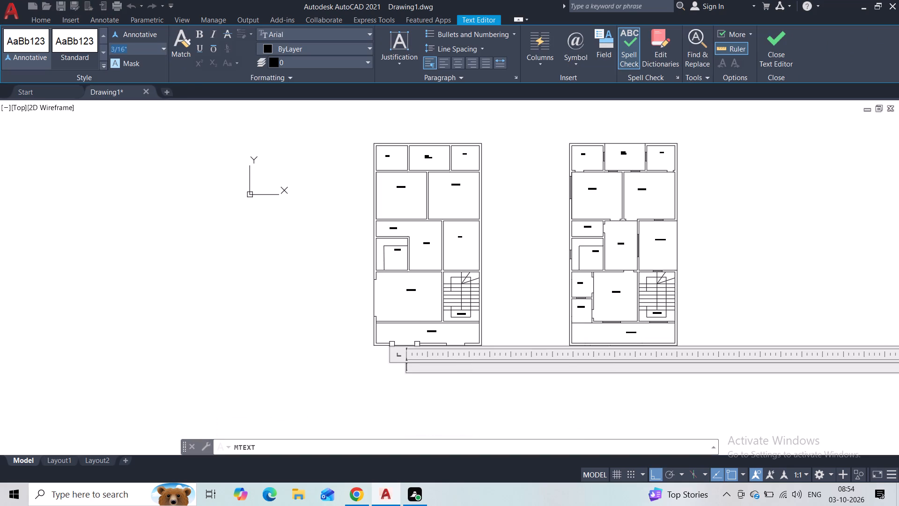
pyautogui.write('6"')
pyautogui.press('Return')
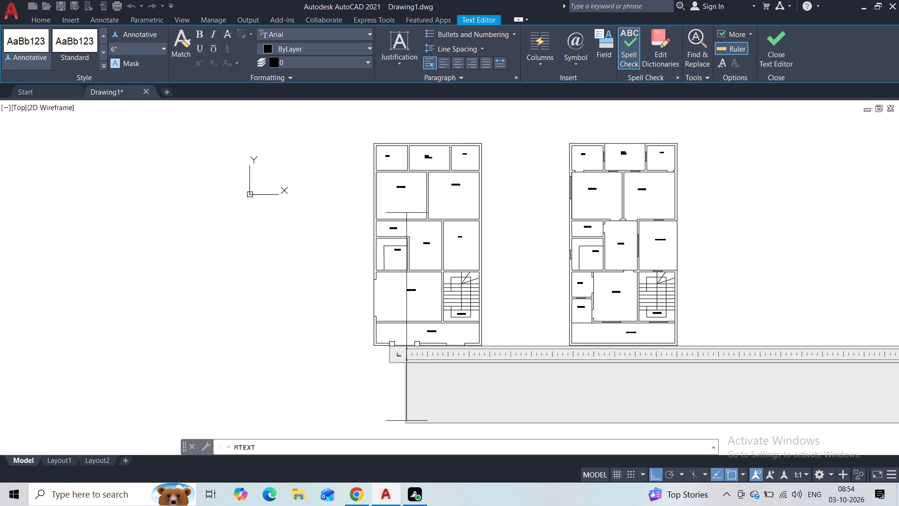
pyautogui.press('g')
pyautogui.write('ROUND')
pyautogui.press('space')
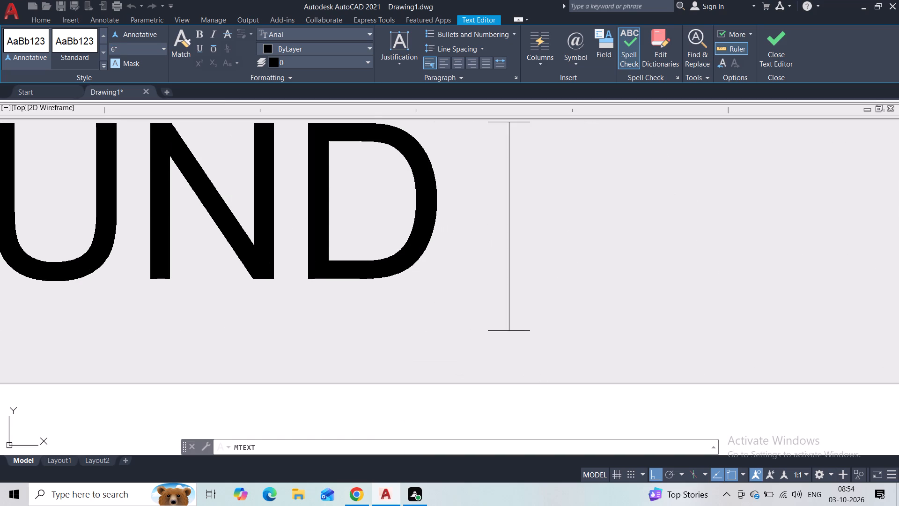
pyautogui.write('FLOOR PLAN')
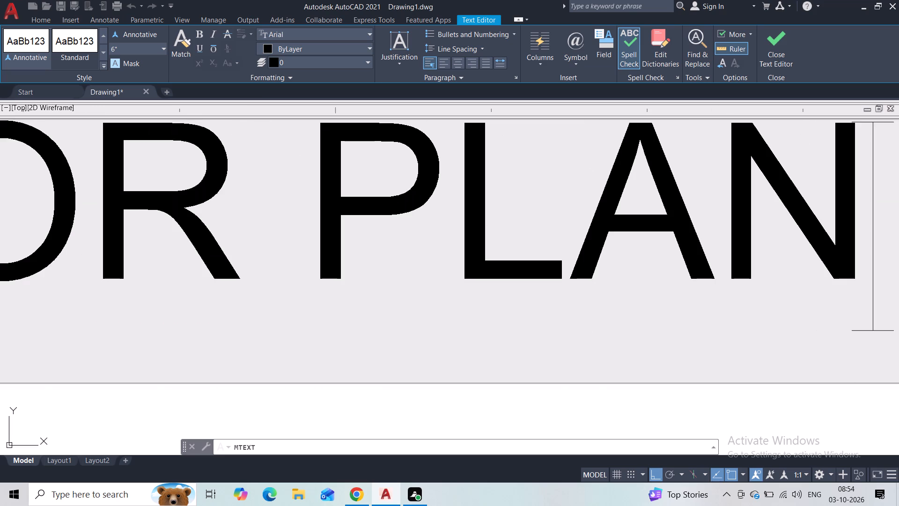
pyautogui.click(388, 404)
# Copy the GROUND FLOOR PLAN title horizontally to below the duplicate plan.
pyautogui.scroll(-5, 361, 327)
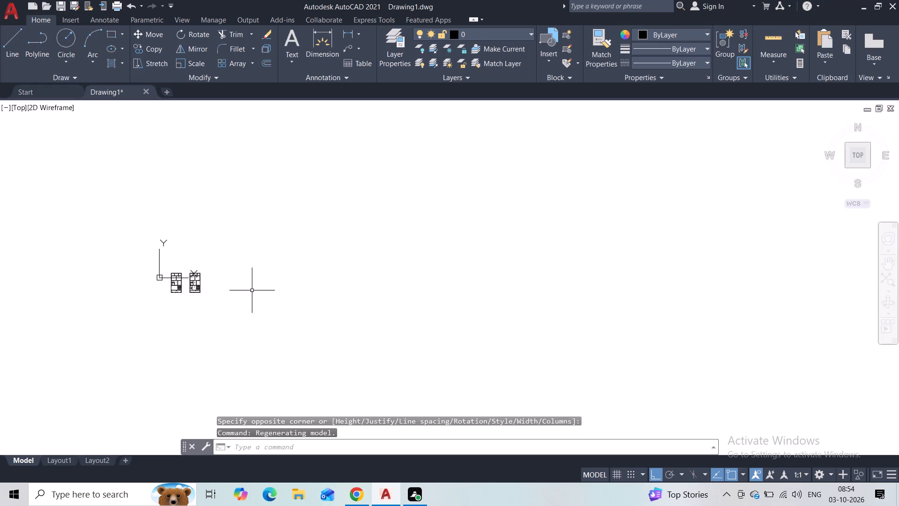
pyautogui.scroll(5, 194, 308)
pyautogui.moveTo(125, 256); pyautogui.dragTo(283, 333, button='middle')
pyautogui.scroll(2, 213, 282)
pyautogui.click(144, 278)
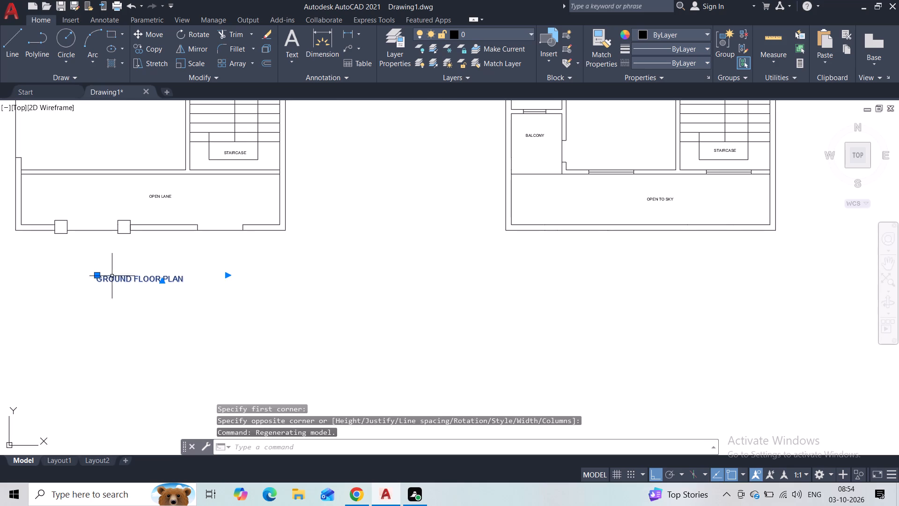
pyautogui.click(133, 51)
pyautogui.click(150, 275)
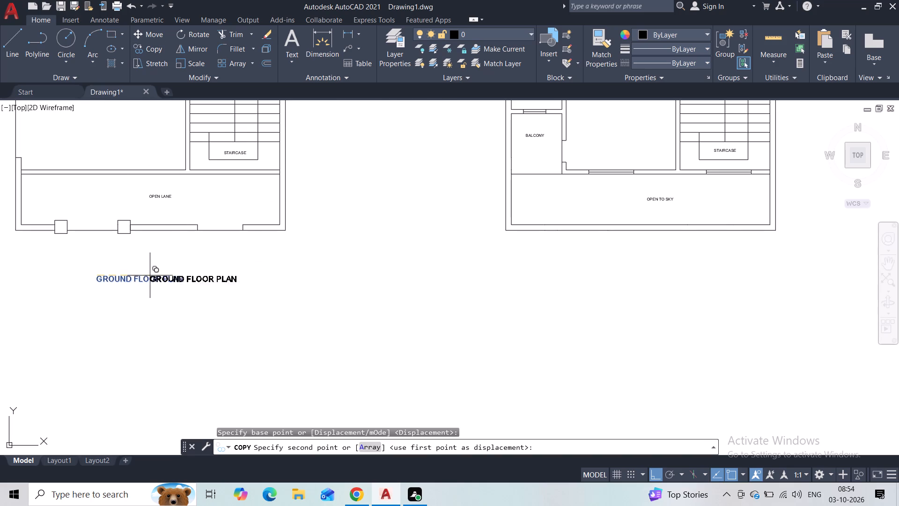
pyautogui.click(618, 302)
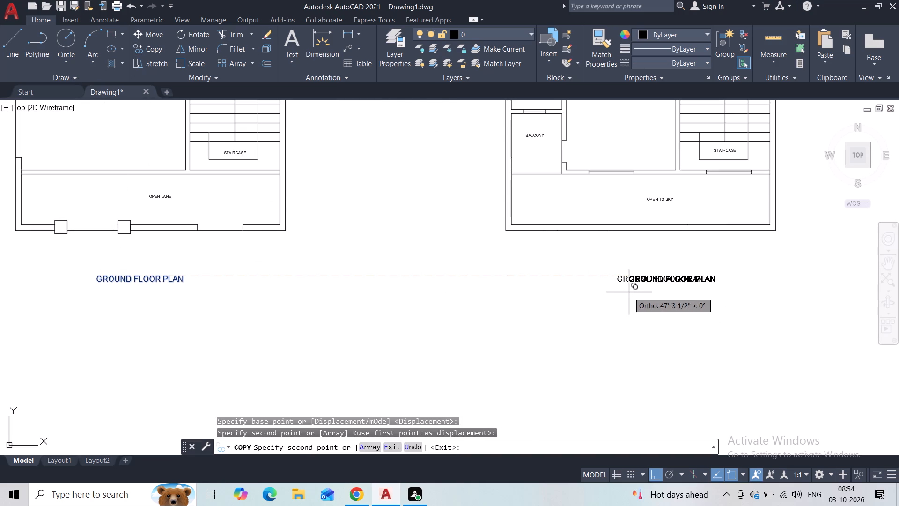
pyautogui.press('Escape')
# Change the copied title below the duplicate plan to FIRST FLOOR PLAN.
pyautogui.tripleClick(647, 282)
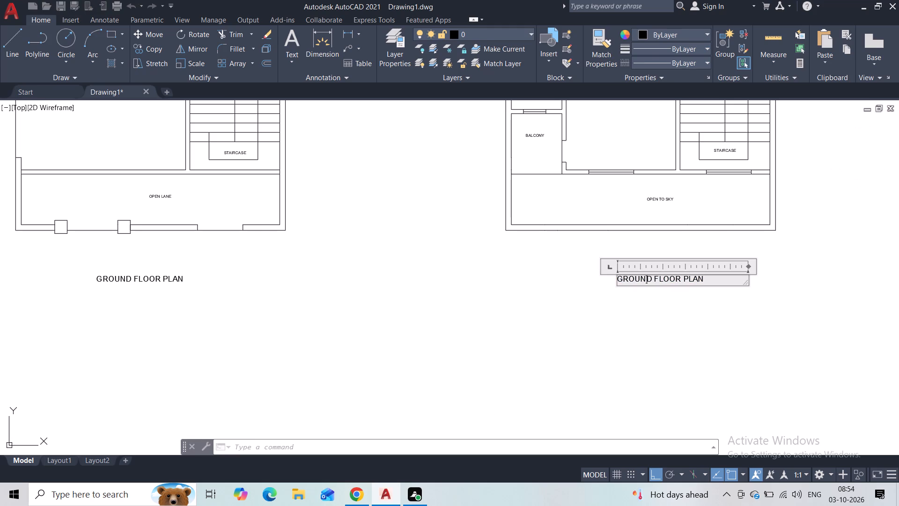
pyautogui.click(653, 281)
pyautogui.press('BackSpace')
pyautogui.press('BackSpace')
pyautogui.press('BackSpace')
pyautogui.press('BackSpace')
pyautogui.press('BackSpace')
pyautogui.press('BackSpace')
pyautogui.press('BackSpace')
pyautogui.press('BackSpace')
pyautogui.press('BackSpace')
pyautogui.press('BackSpace')
pyautogui.press('BackSpace')
pyautogui.press('BackSpace')
pyautogui.press('BackSpace')
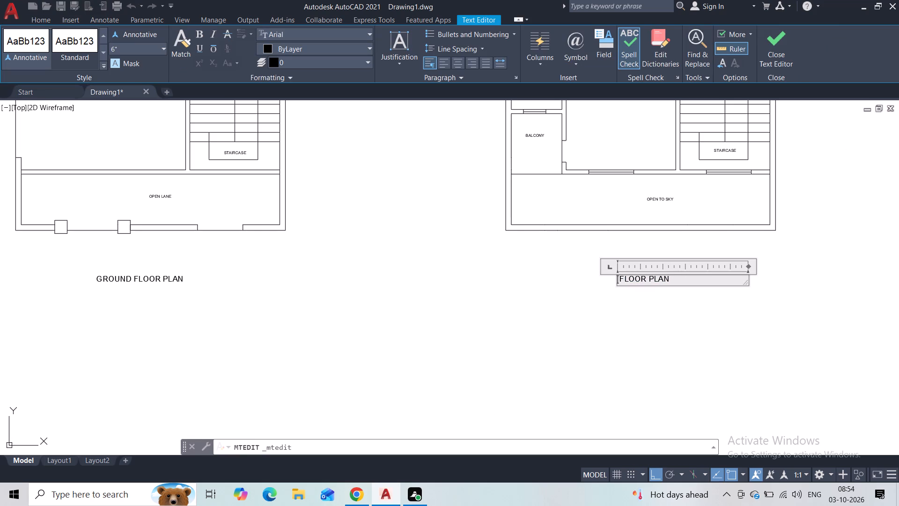
pyautogui.write('FIRST')
pyautogui.click(652, 314)
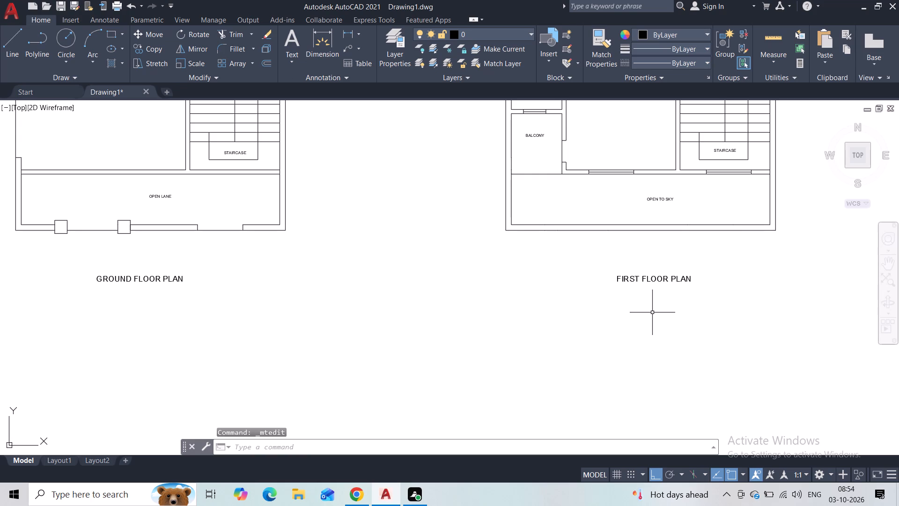
# Fill the two square columns on the ground floor plan's front boundary wall with a SOLID hatch.
pyautogui.scroll(-1, 467, 215)
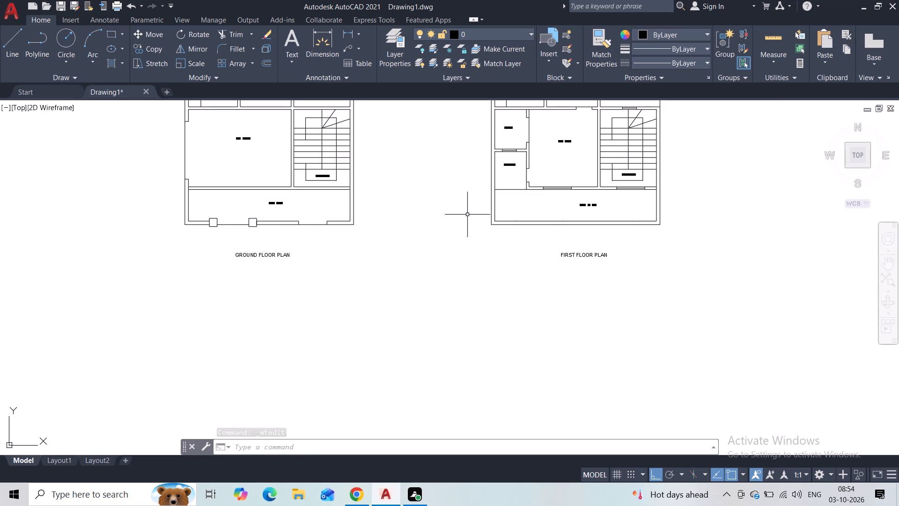
pyautogui.moveTo(455, 193); pyautogui.dragTo(447, 334, button='middle')
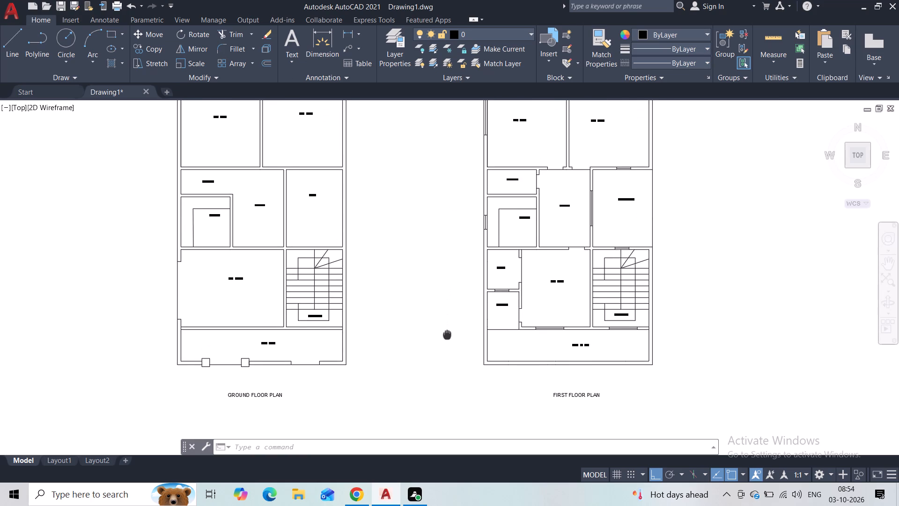
pyautogui.moveTo(447, 334); pyautogui.dragTo(447, 334, button='middle')
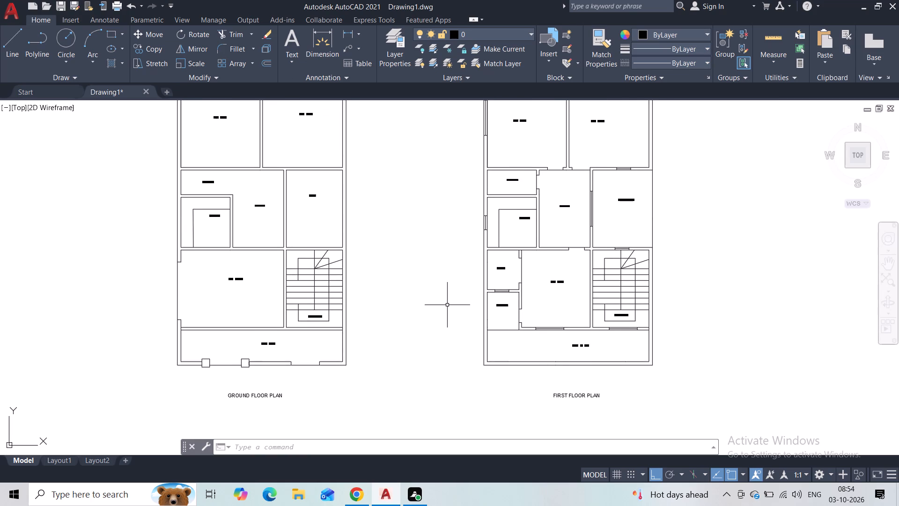
pyautogui.moveTo(427, 333); pyautogui.dragTo(476, 289, button='middle')
pyautogui.scroll(1, 247, 332)
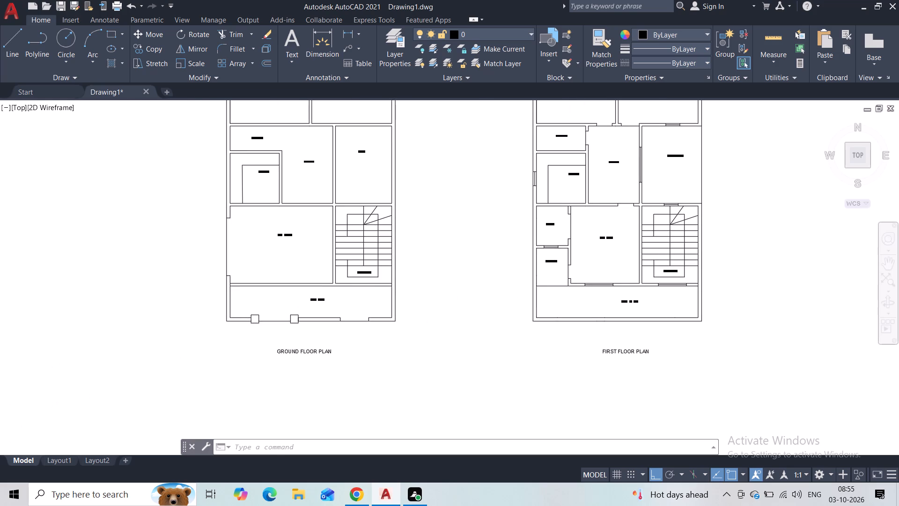
pyautogui.press('h')
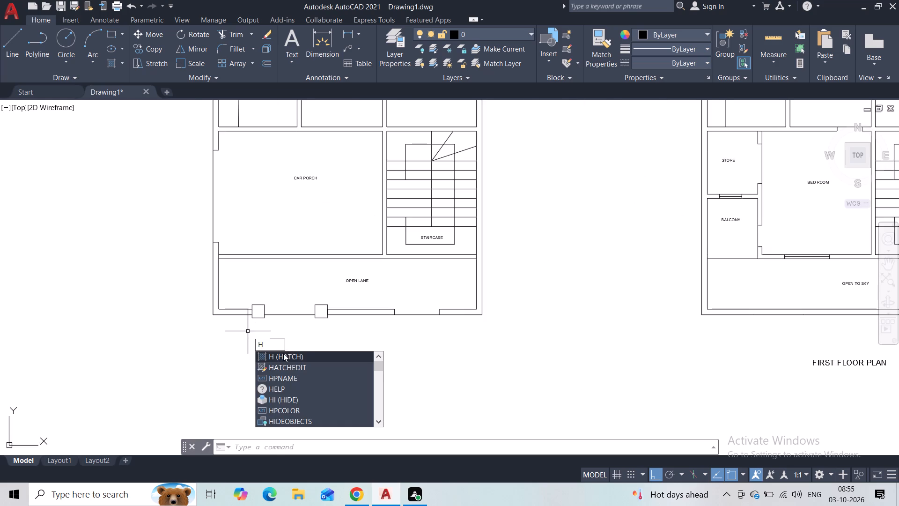
pyautogui.click(283, 354)
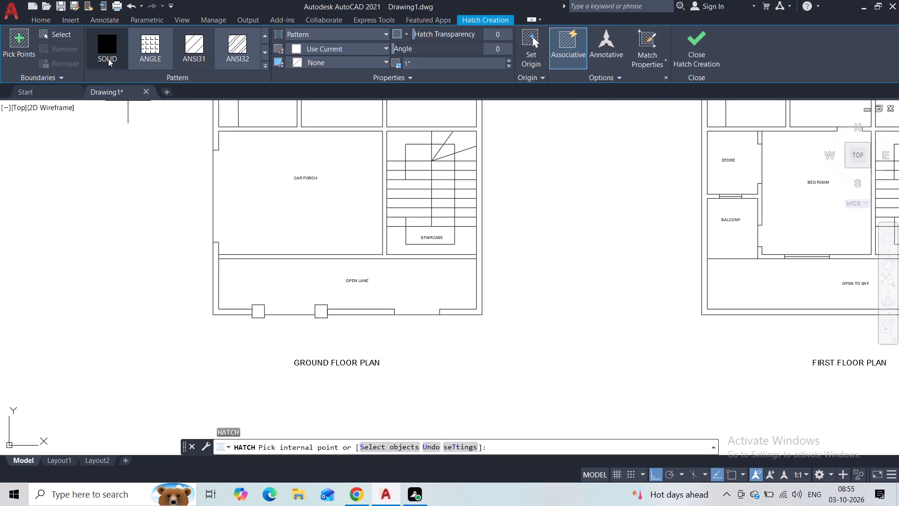
pyautogui.click(108, 57)
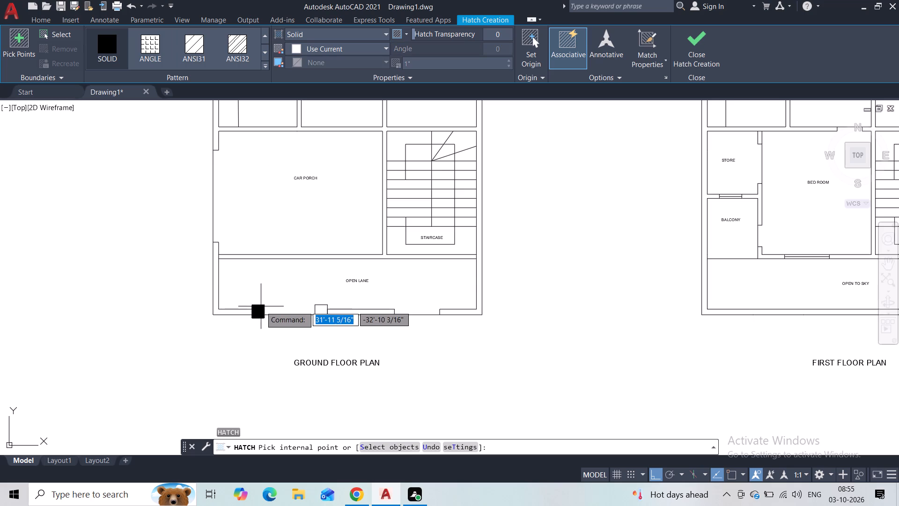
pyautogui.click(261, 306)
pyautogui.click(322, 313)
pyautogui.press('Escape')
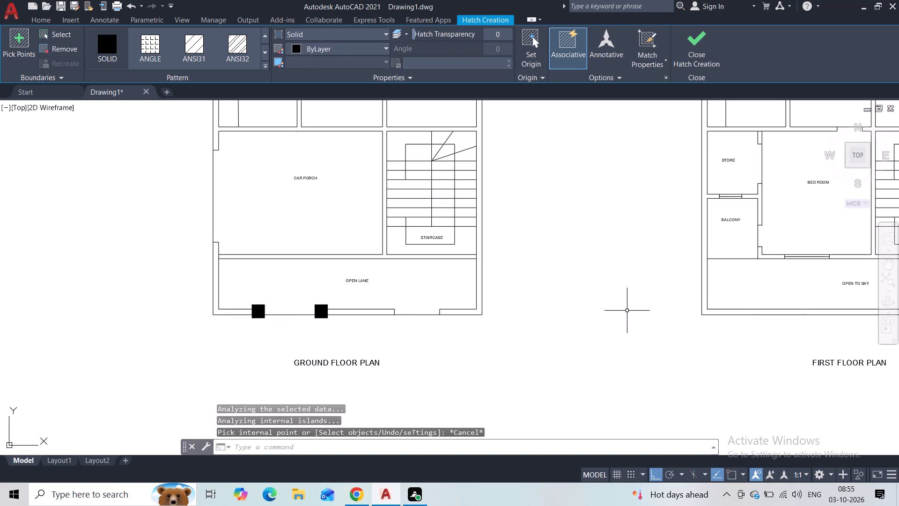
# Add the multiline text label D1 at the door opening of the upper-left bath in the first floor plan.
pyautogui.scroll(-2, 626, 311)
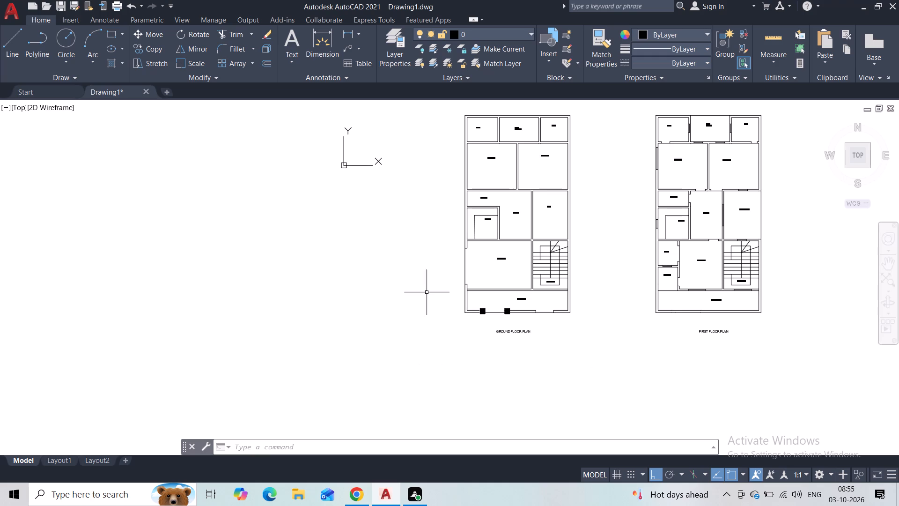
pyautogui.moveTo(428, 199); pyautogui.dragTo(327, 297, button='middle')
pyautogui.scroll(1, 428, 199)
pyautogui.scroll(2, 391, 224)
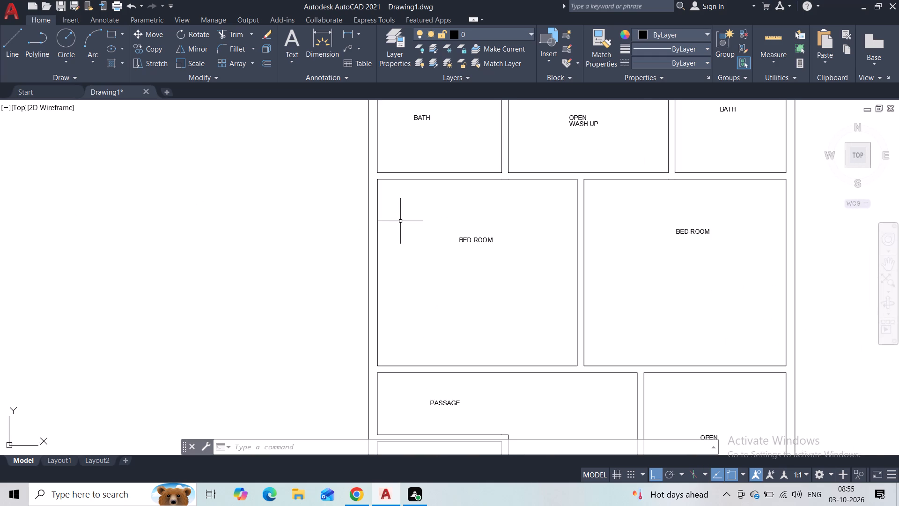
pyautogui.scroll(-2, 544, 259)
pyautogui.moveTo(732, 287); pyautogui.dragTo(466, 202, button='middle')
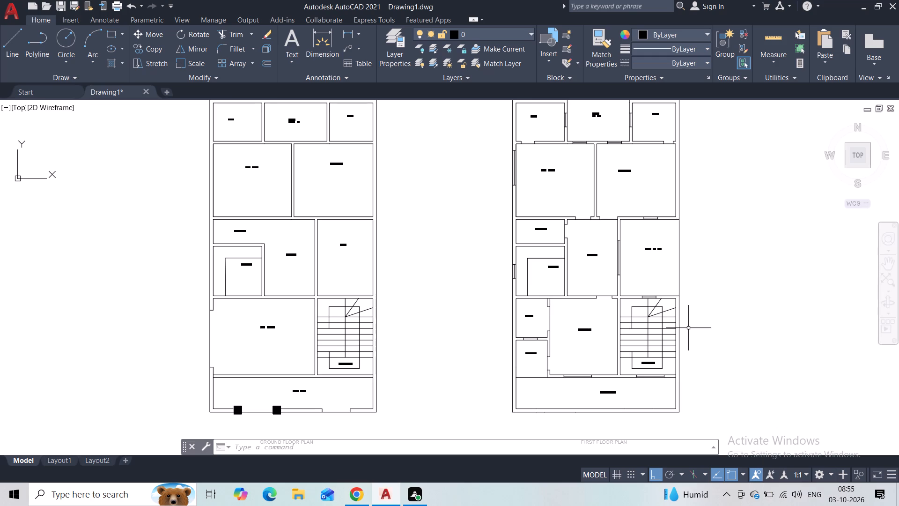
pyautogui.moveTo(583, 274); pyautogui.dragTo(593, 387, button='middle')
pyautogui.scroll(2, 563, 260)
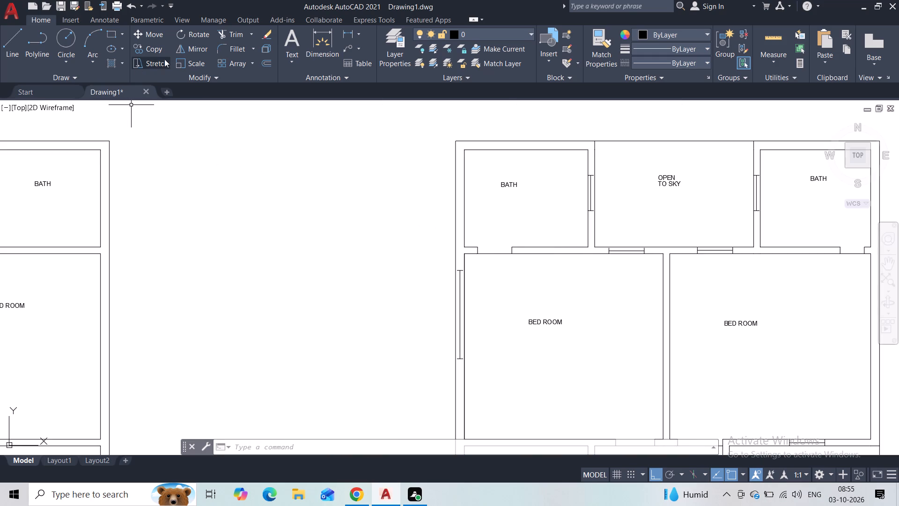
pyautogui.click(300, 60)
pyautogui.click(310, 82)
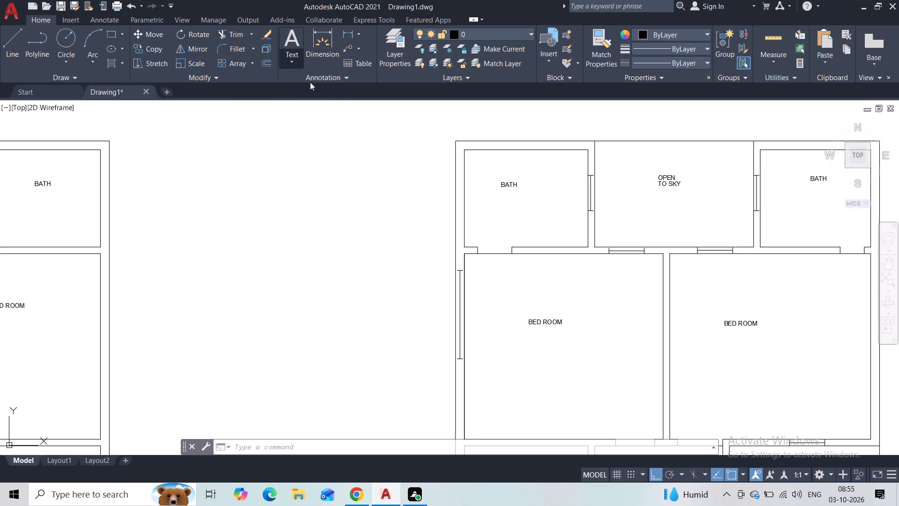
pyautogui.click(484, 245)
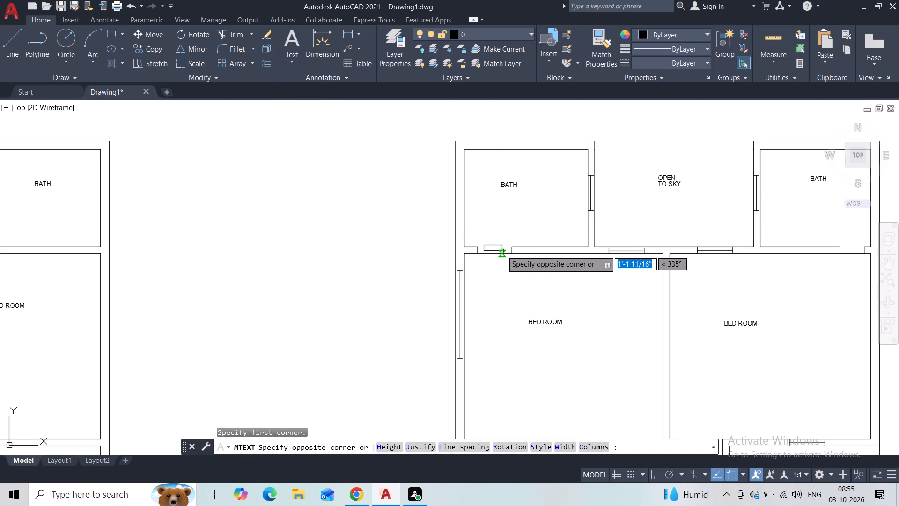
pyautogui.click(503, 251)
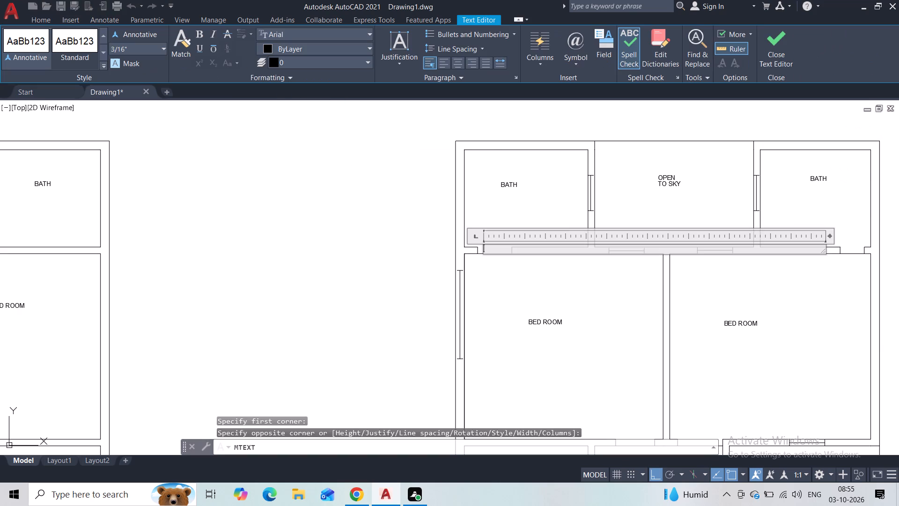
pyautogui.write('D1')
pyautogui.click(780, 52)
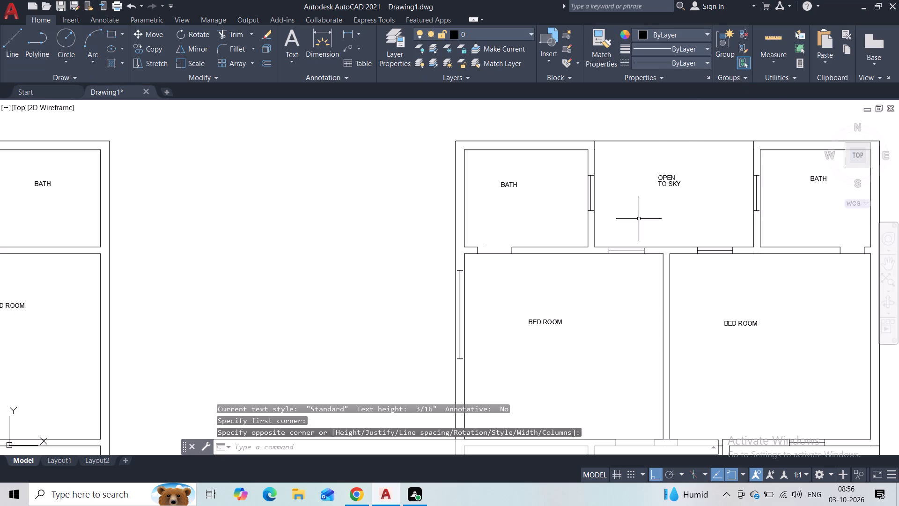
# Set the text height of the D1 door label to 3".
pyautogui.scroll(2, 516, 245)
pyautogui.scroll(4, 435, 255)
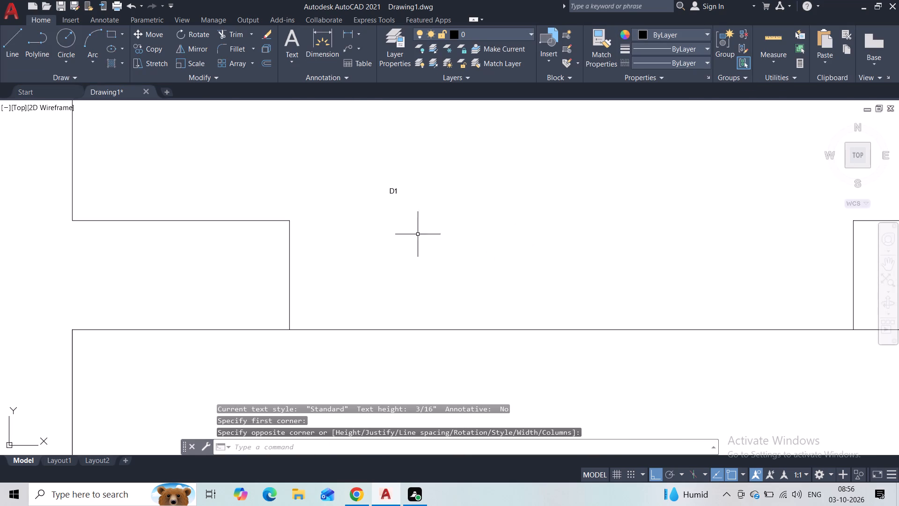
pyautogui.click(396, 193)
pyautogui.doubleClick(396, 193)
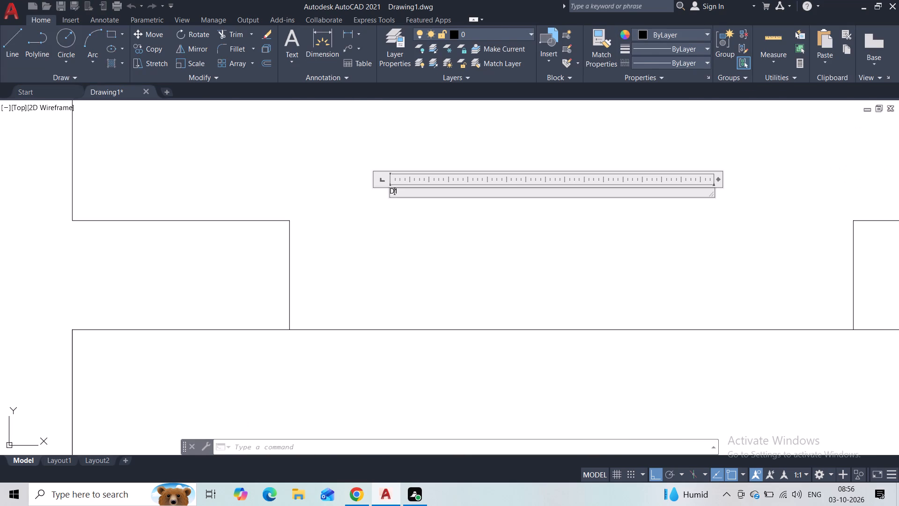
pyautogui.moveTo(391, 194); pyautogui.dragTo(414, 194)
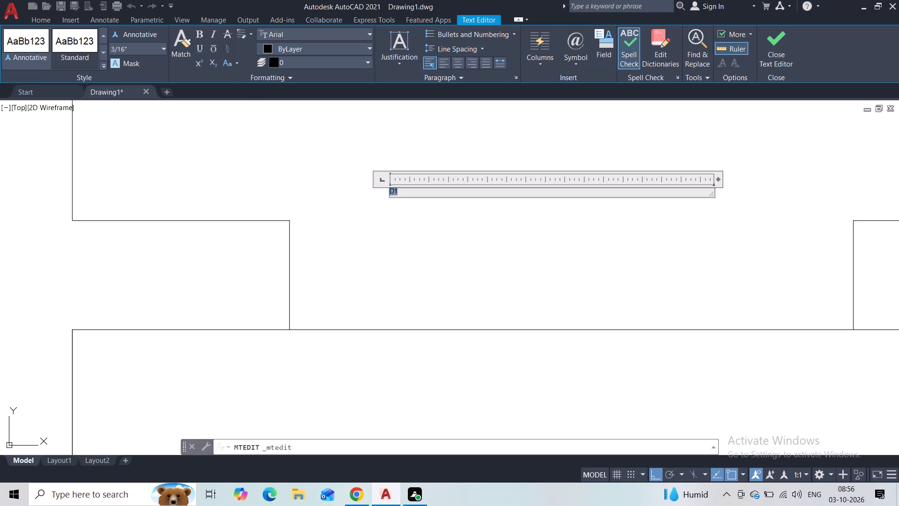
pyautogui.click(154, 47)
pyautogui.click(153, 47)
pyautogui.press('BackSpace')
pyautogui.press('BackSpace')
pyautogui.press('BackSpace')
pyautogui.press('BackSpace')
pyautogui.press('BackSpace')
pyautogui.press('BackSpace')
pyautogui.press('BackSpace')
pyautogui.press('BackSpace')
pyautogui.press('BackSpace')
pyautogui.press('BackSpace')
pyautogui.press('BackSpace')
pyautogui.press('BackSpace')
pyautogui.press('BackSpace')
pyautogui.press('BackSpace')
pyautogui.press('3')
pyautogui.hotkey('shift', '"')
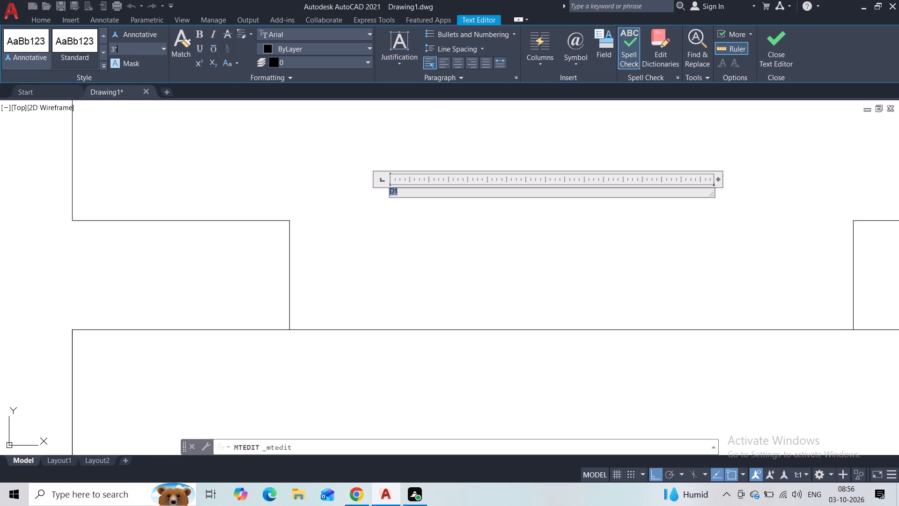
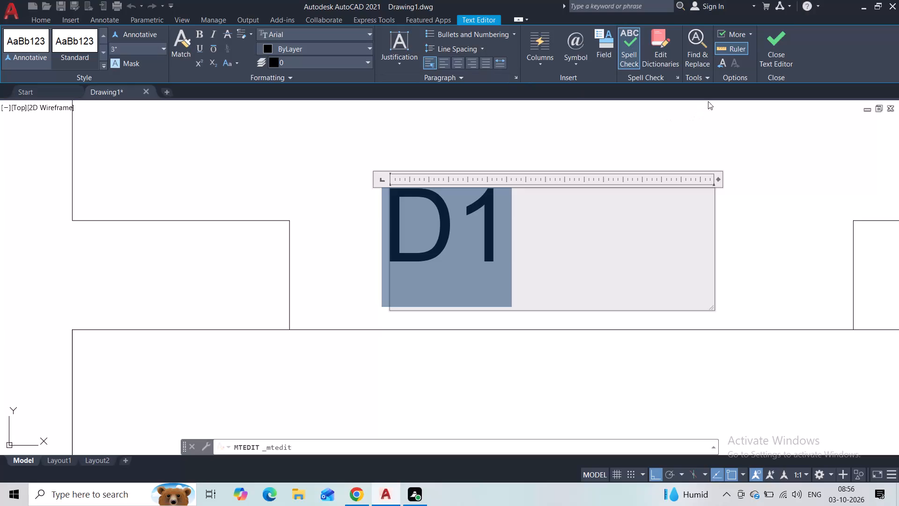
# Finish editing the D1 door label at the bath doorway.
pyautogui.click(789, 55)
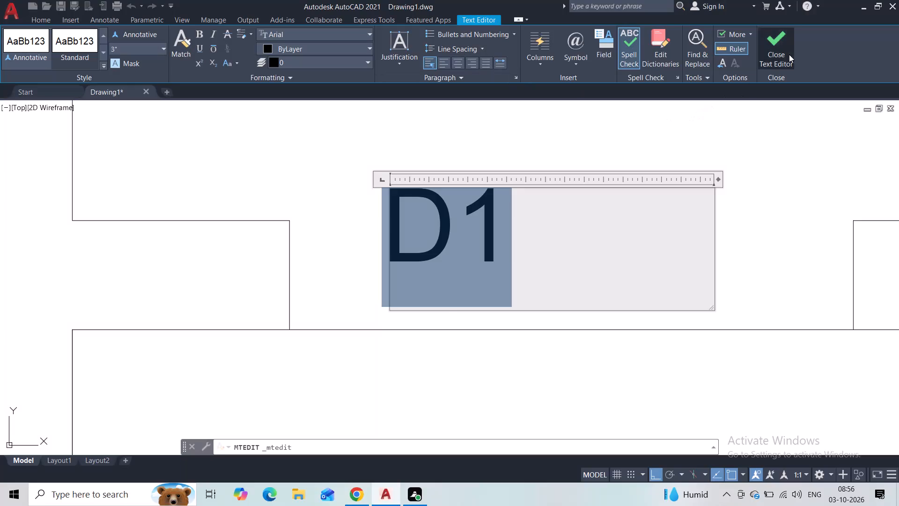
# Copy the D1 door label from the first bath's doorway to the other bath's doorway across the open-to-sky area.
pyautogui.scroll(-6, 553, 290)
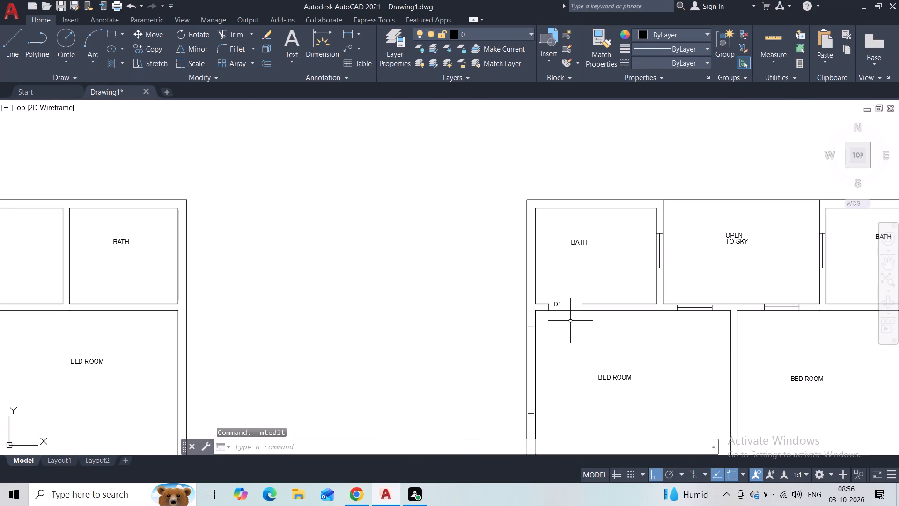
pyautogui.click(561, 305)
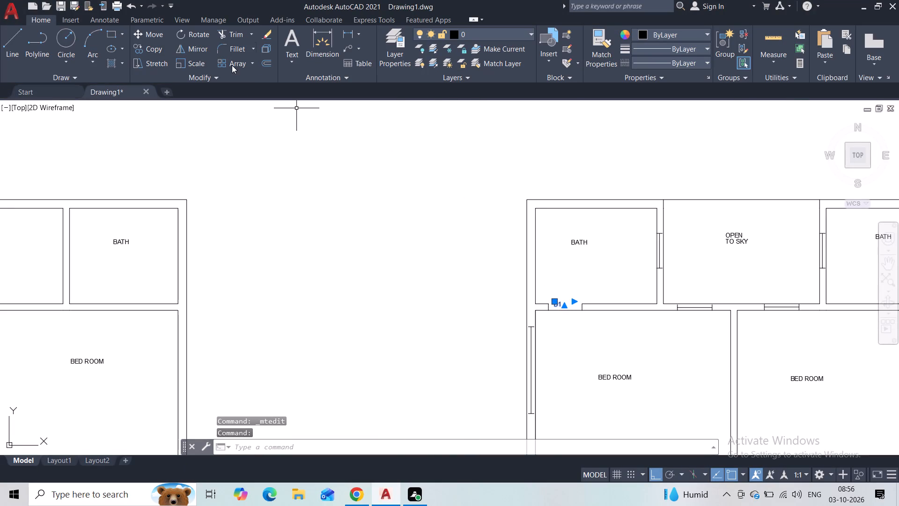
pyautogui.click(155, 51)
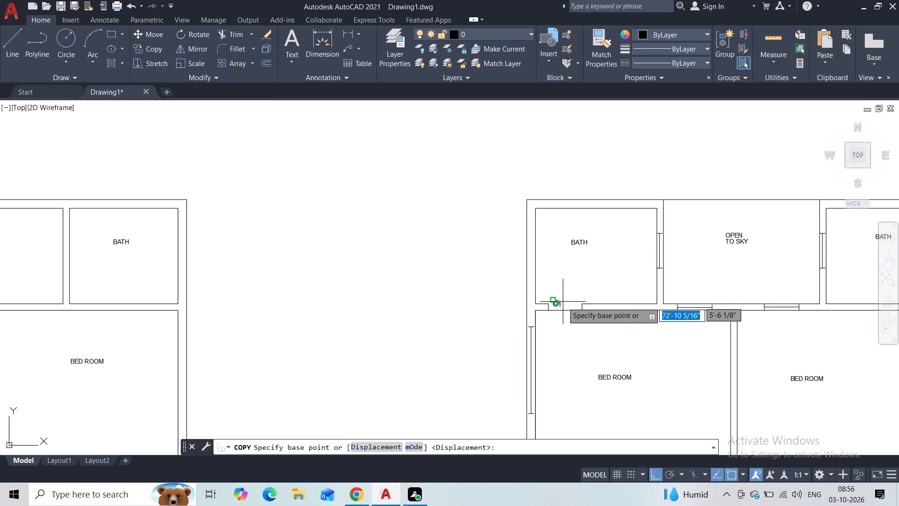
pyautogui.click(559, 306)
pyautogui.moveTo(645, 352); pyautogui.dragTo(486, 330, button='middle')
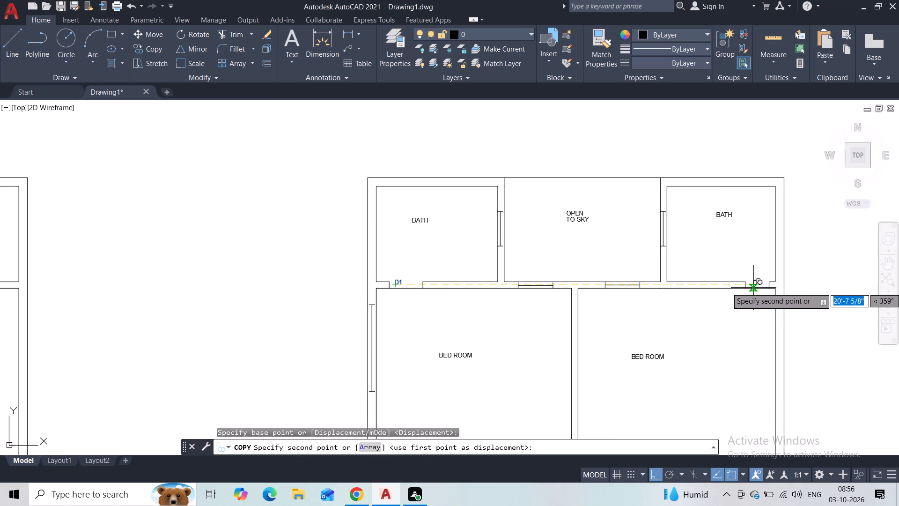
pyautogui.scroll(3, 753, 288)
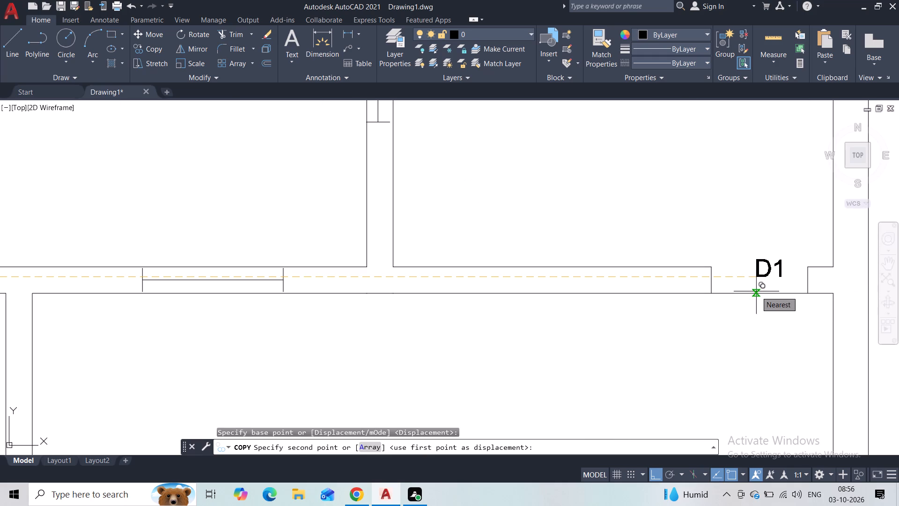
pyautogui.click(752, 294)
# With Ortho off, place further D1 copies at the two upper bedroom doorways and the doorway between lounge and balcony.
pyautogui.scroll(-2, 673, 366)
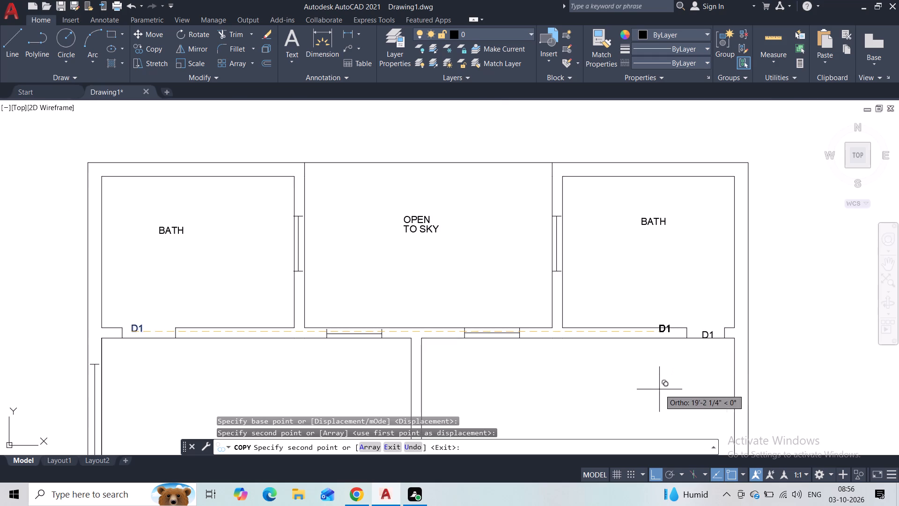
pyautogui.moveTo(659, 390); pyautogui.dragTo(755, 227, button='middle')
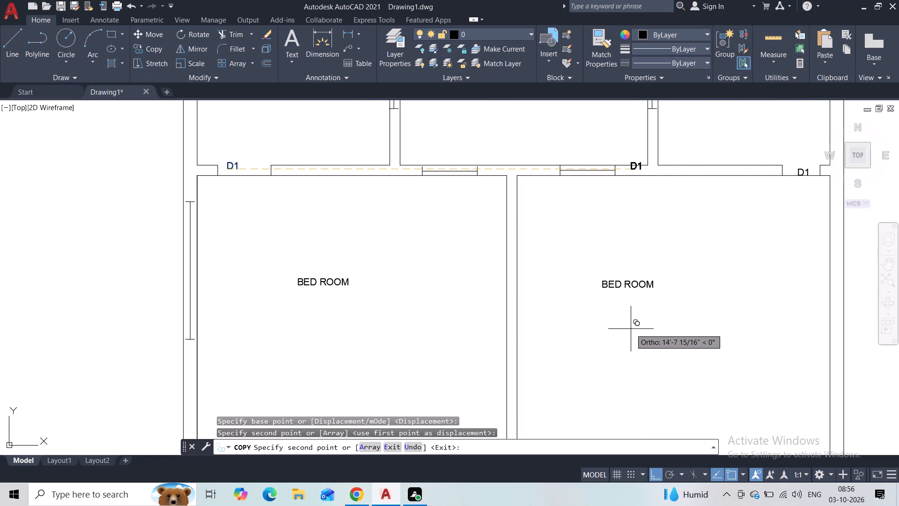
pyautogui.press('F8')
pyautogui.scroll(-1, 604, 320)
pyautogui.moveTo(603, 350); pyautogui.dragTo(655, 247, button='middle')
pyautogui.scroll(1, 595, 313)
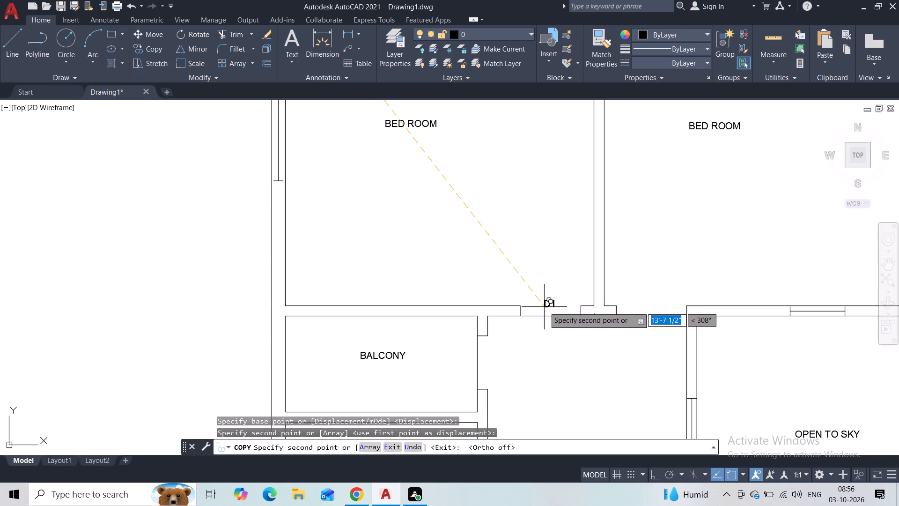
pyautogui.click(544, 310)
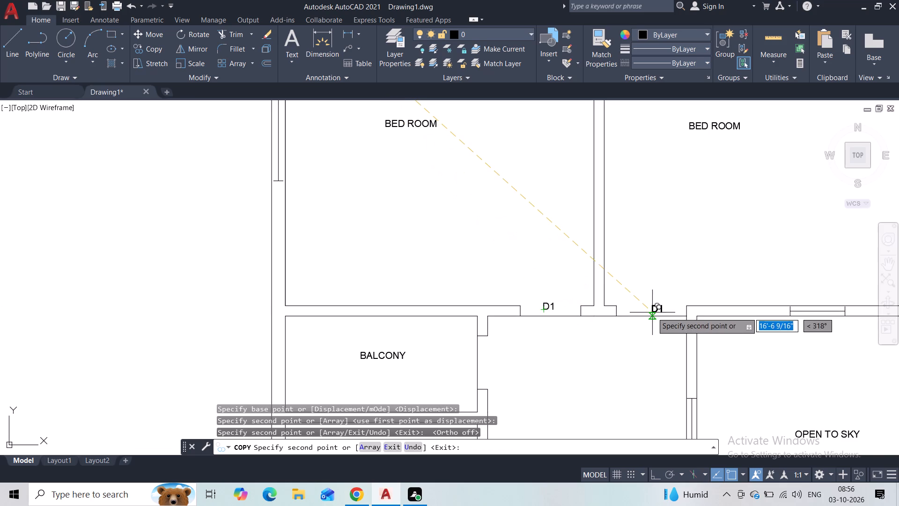
pyautogui.click(647, 312)
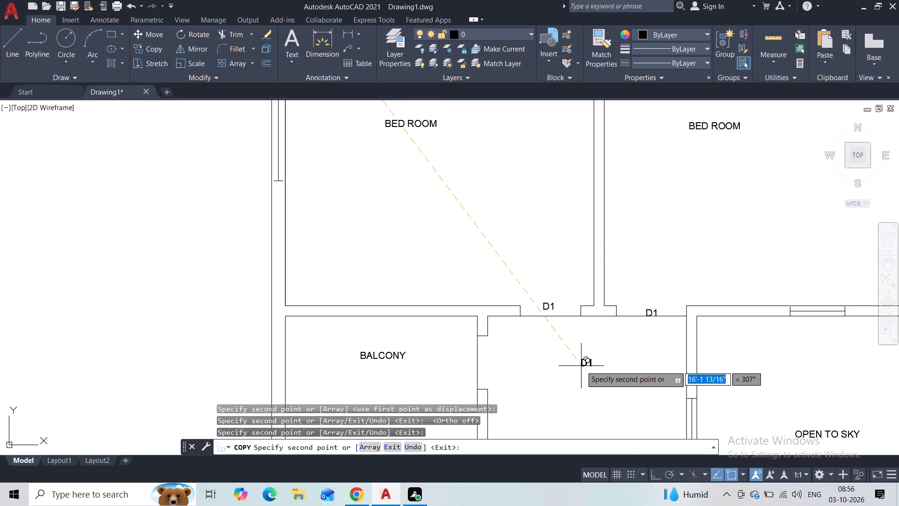
pyautogui.moveTo(577, 371); pyautogui.dragTo(613, 298, button='middle')
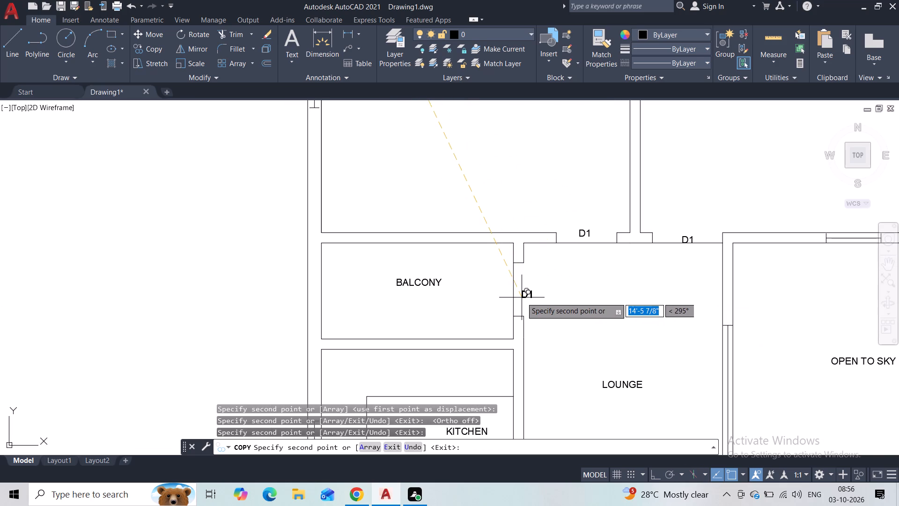
pyautogui.click(519, 292)
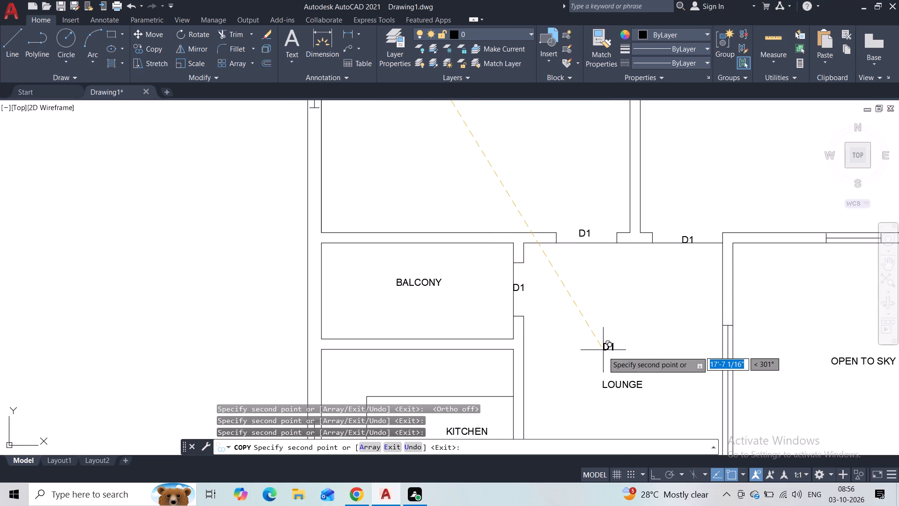
# Place D1 copies at the doorways from the lower bedroom to the lounge, the store and the lower balcony.
pyautogui.moveTo(603, 351); pyautogui.dragTo(576, 233, button='middle')
pyautogui.scroll(-1, 562, 330)
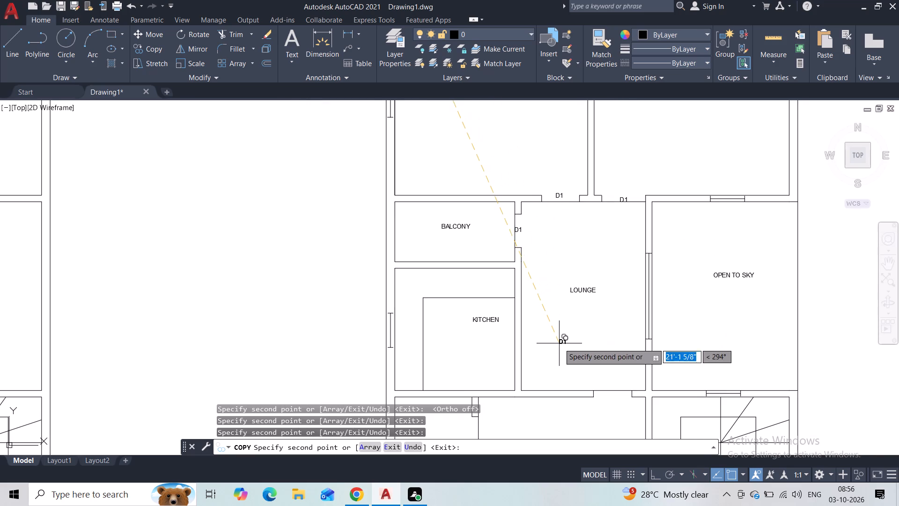
pyautogui.moveTo(559, 343); pyautogui.dragTo(560, 292, button='middle')
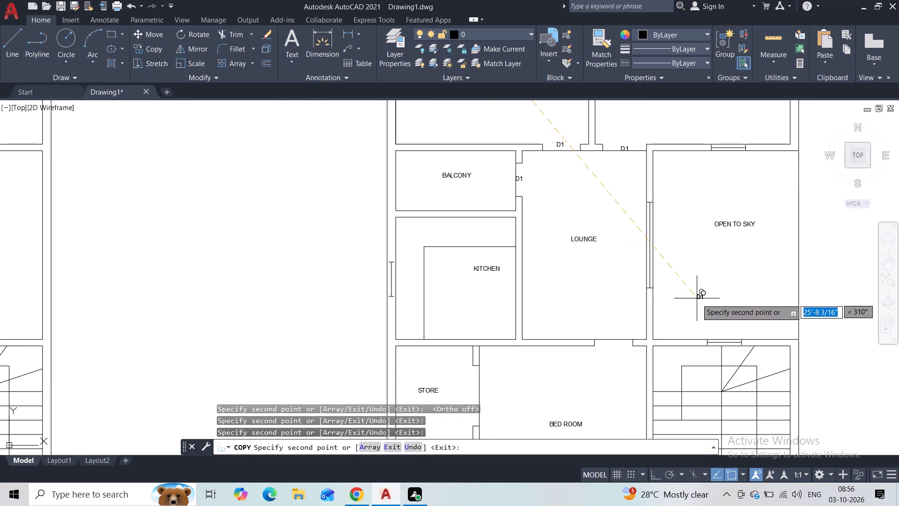
pyautogui.click(610, 347)
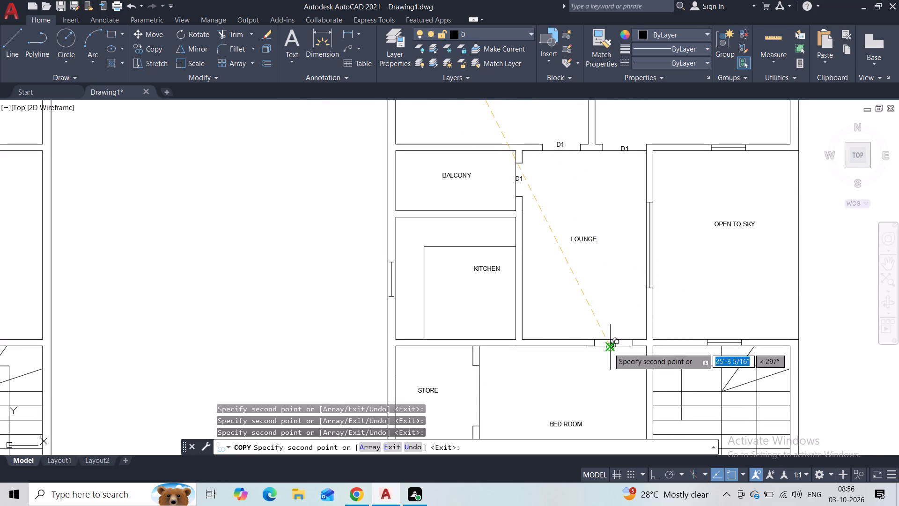
pyautogui.moveTo(560, 378); pyautogui.dragTo(613, 298, button='middle')
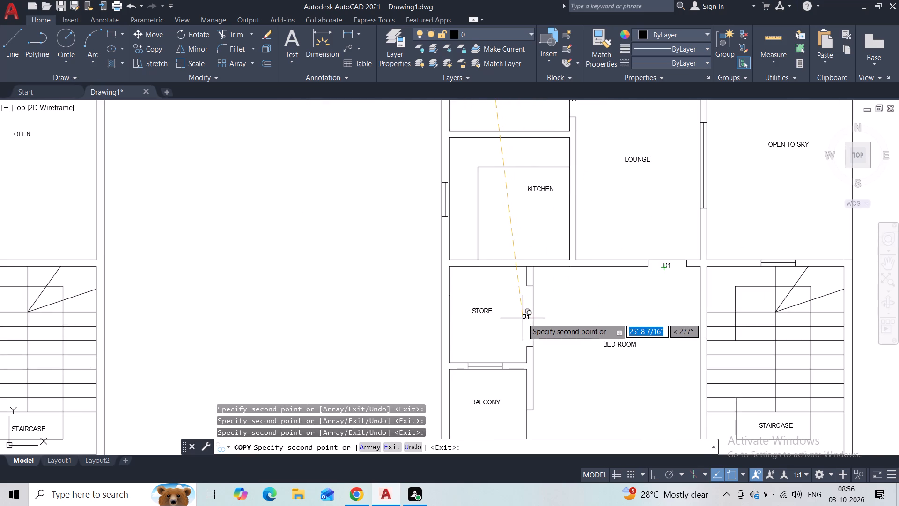
pyautogui.click(524, 317)
pyautogui.moveTo(556, 338); pyautogui.dragTo(561, 205, button='middle')
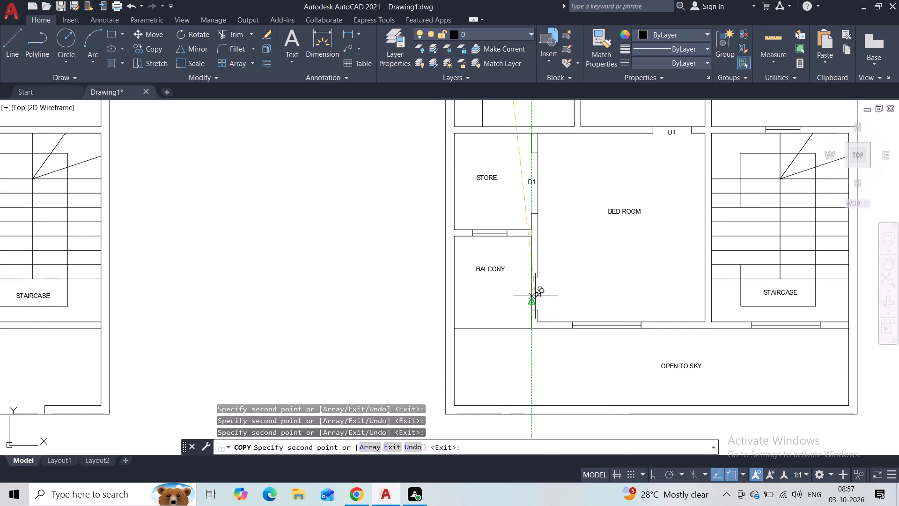
pyautogui.click(537, 296)
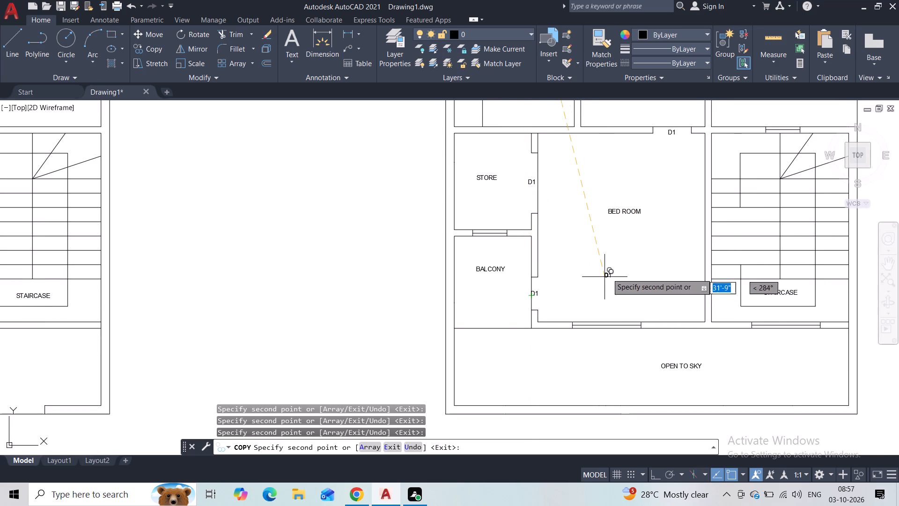
pyautogui.press('Escape')
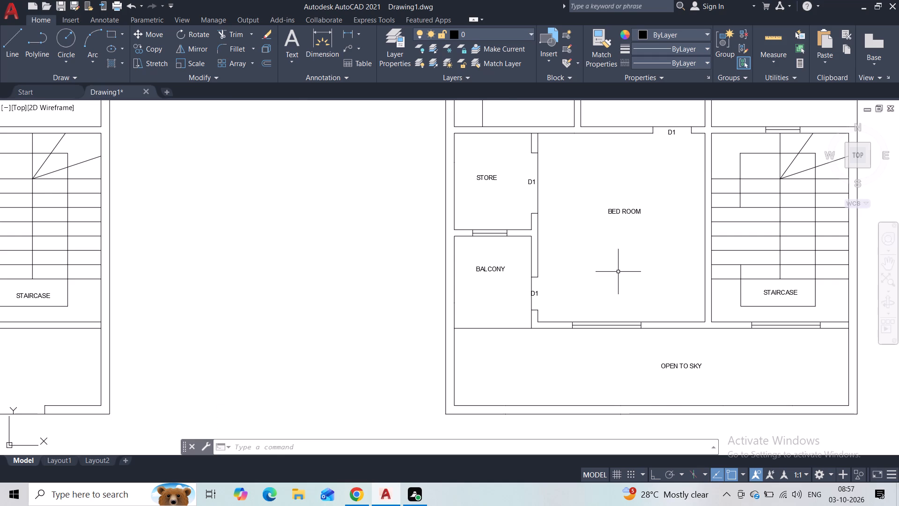
# Draw two 4 1/2" door jamb lines across the wall between the lower bedroom and the staircase, near its upper end.
pyautogui.scroll(-1, 614, 292)
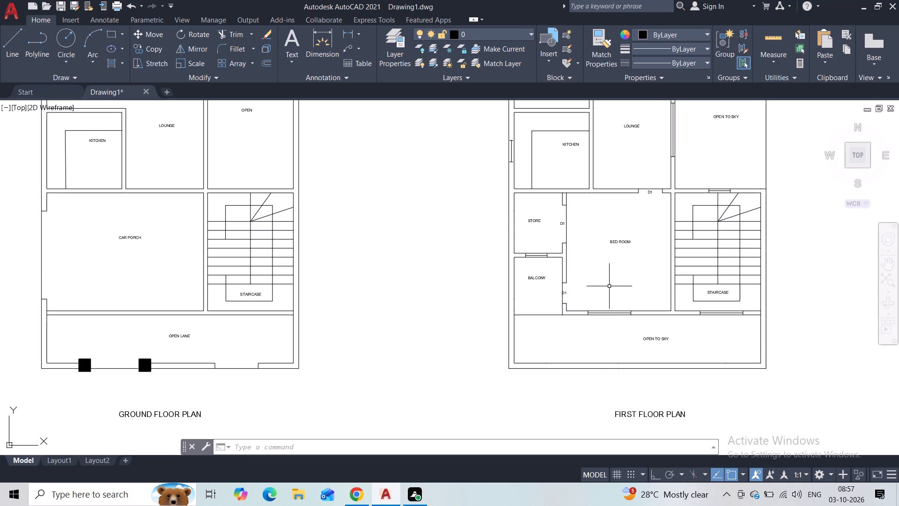
pyautogui.scroll(3, 678, 201)
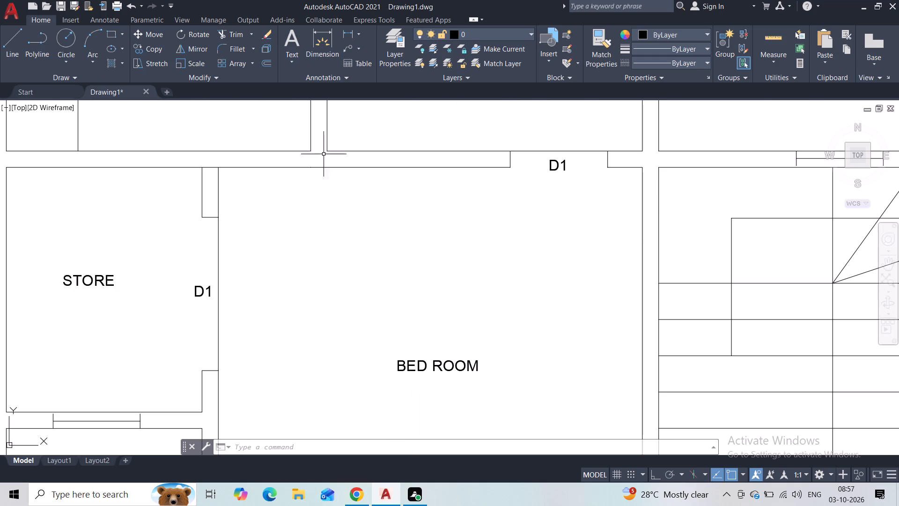
pyautogui.click(10, 50)
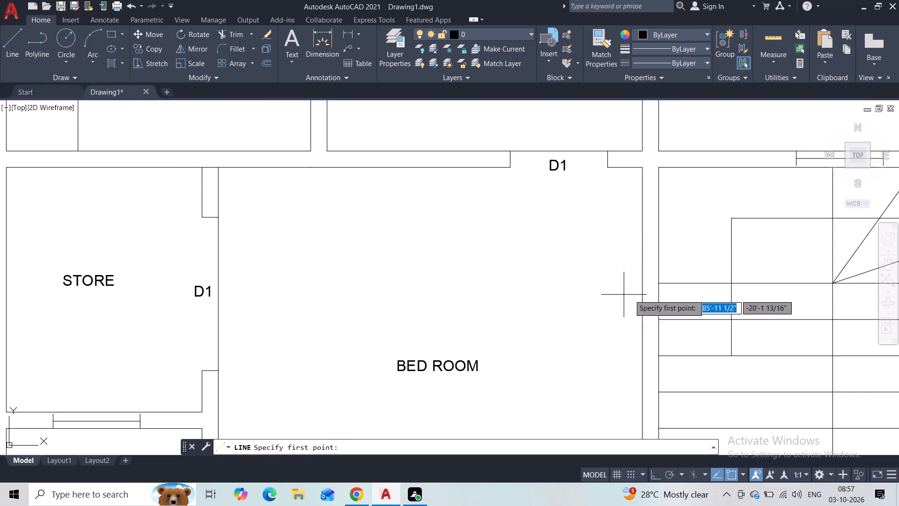
pyautogui.click(643, 297)
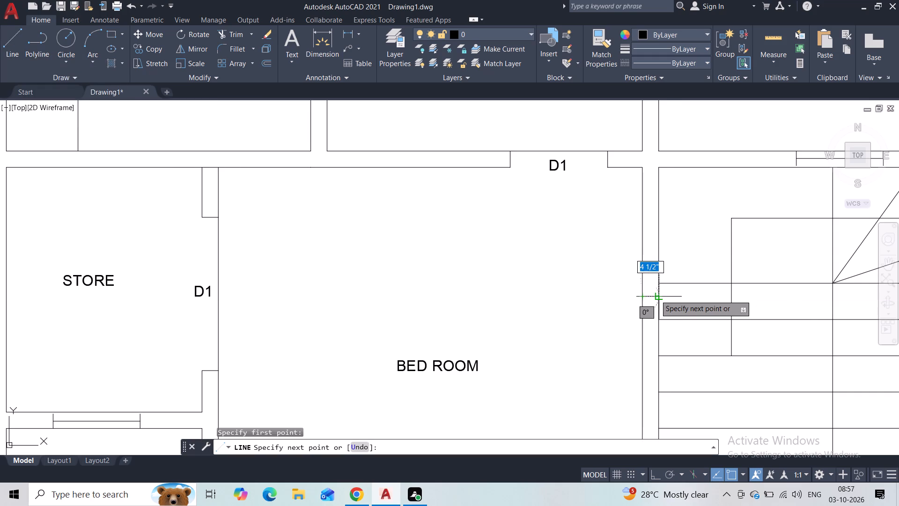
pyautogui.click(659, 295)
pyautogui.press('Escape')
pyautogui.press('space')
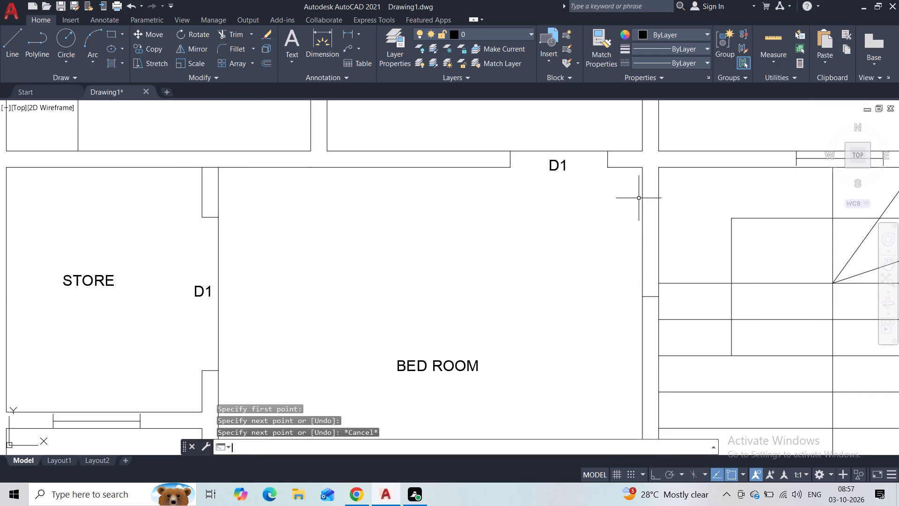
pyautogui.click(642, 191)
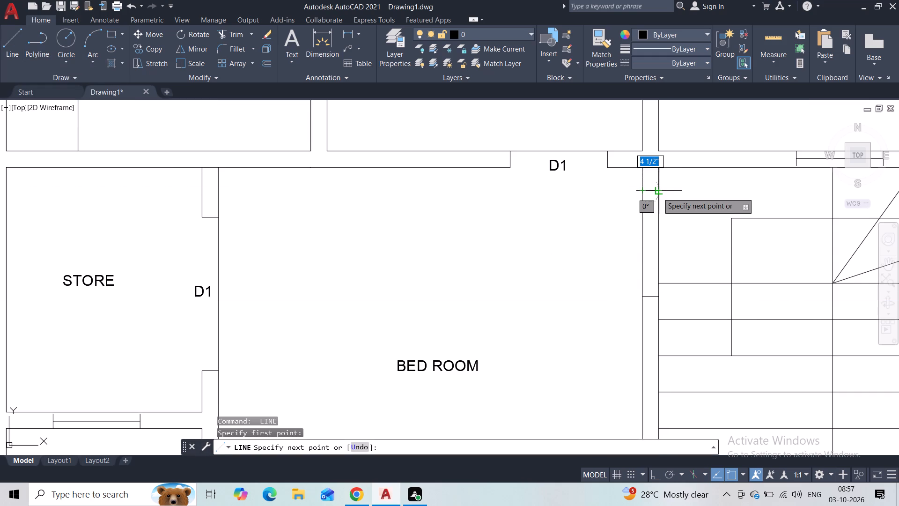
pyautogui.click(658, 193)
pyautogui.press('Escape')
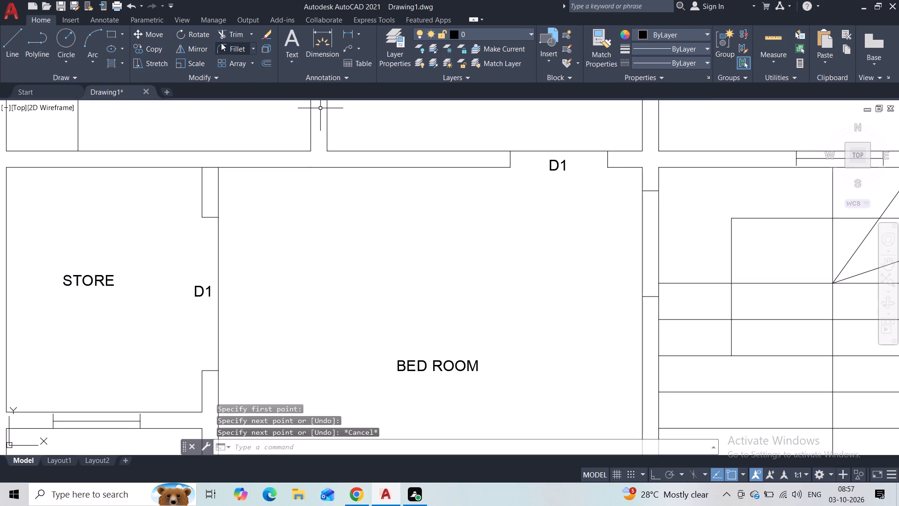
# Trim the bedroom-side wall line between the two new jamb lines at the staircase wall.
pyautogui.click(222, 36)
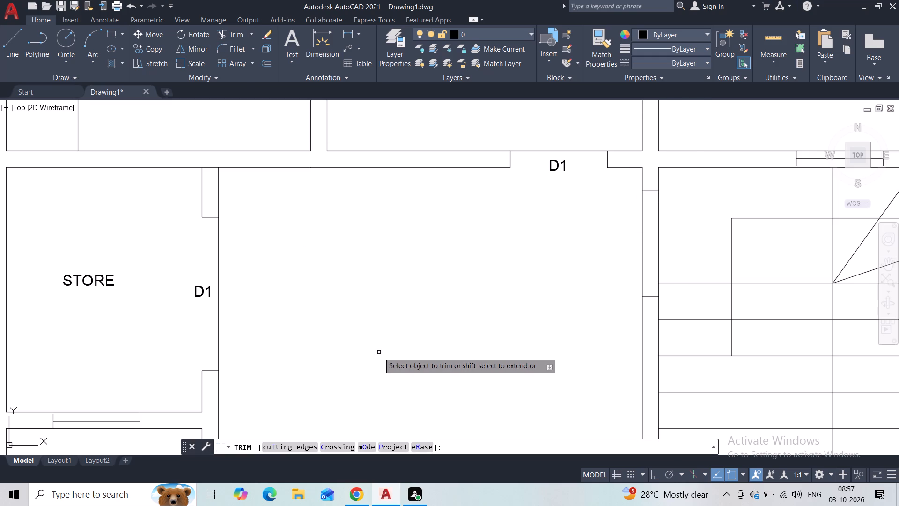
pyautogui.moveTo(647, 228); pyautogui.dragTo(633, 238)
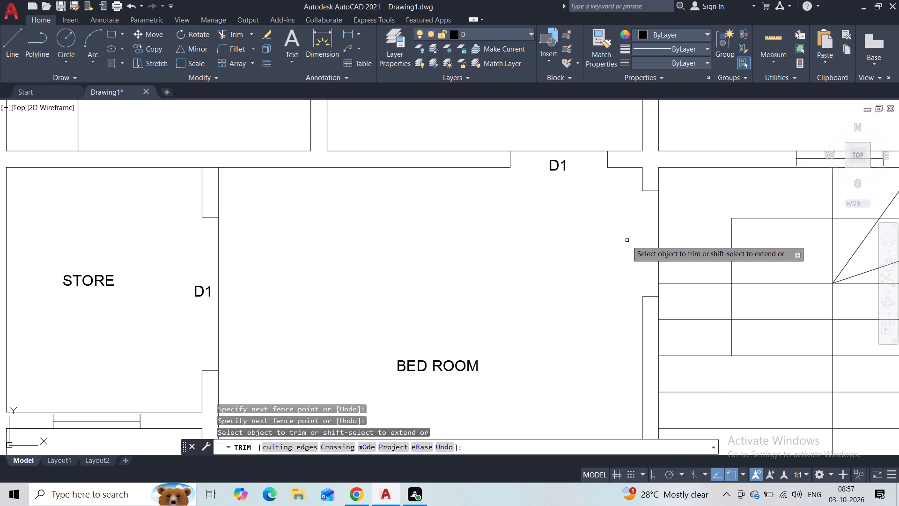
pyautogui.press('Escape')
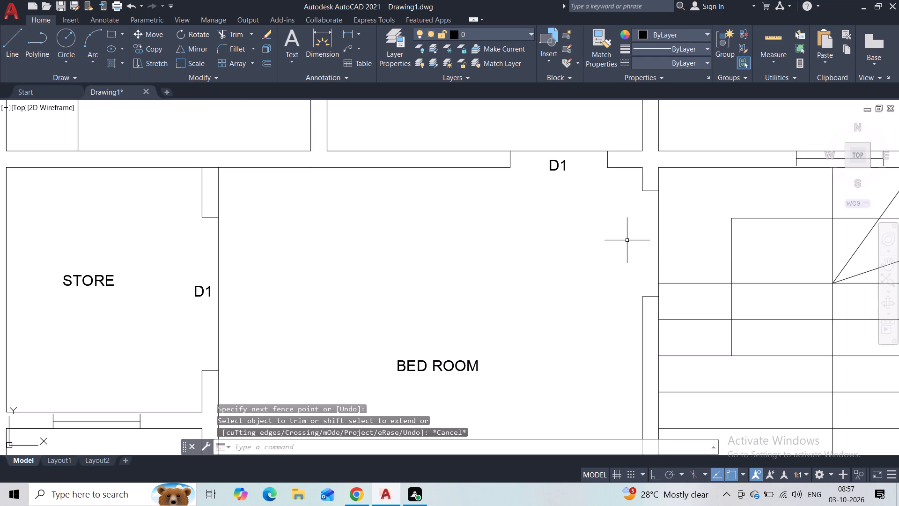
# Copy the lower bedroom's D1 label to the new opening in the staircase wall and onto the stair treads.
pyautogui.click(553, 165)
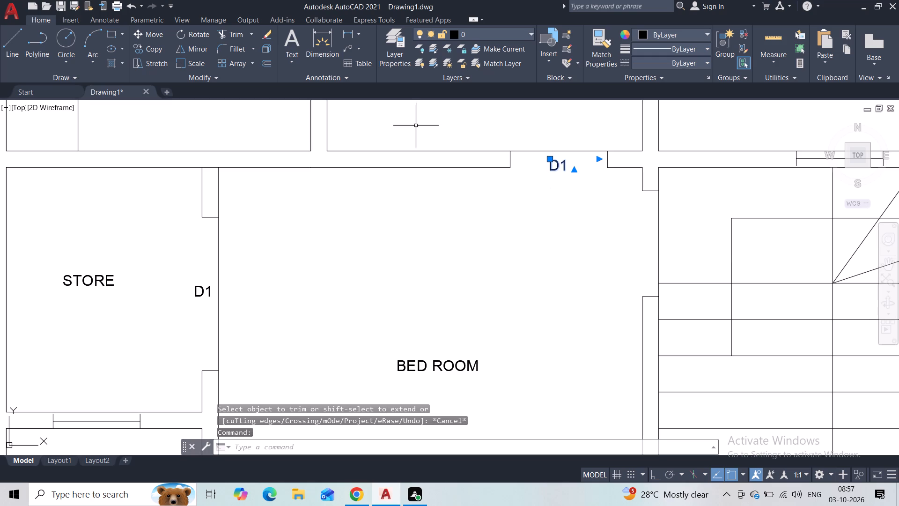
pyautogui.click(146, 50)
pyautogui.click(560, 170)
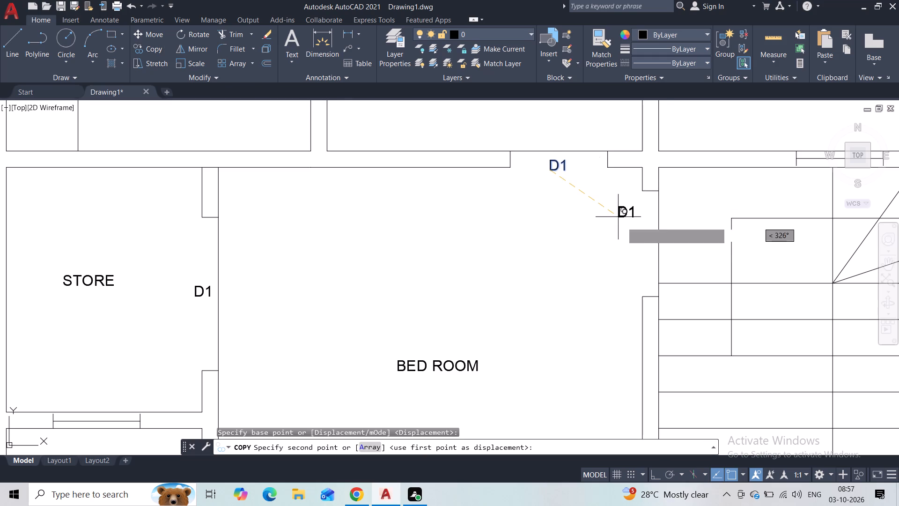
pyautogui.click(635, 245)
pyautogui.scroll(-1, 667, 227)
pyautogui.moveTo(668, 238); pyautogui.dragTo(650, 221, button='middle')
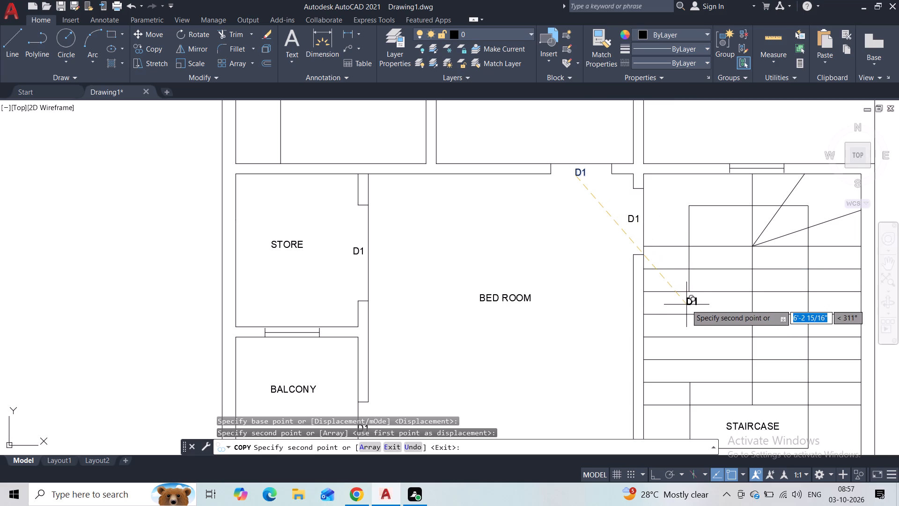
pyautogui.click(686, 305)
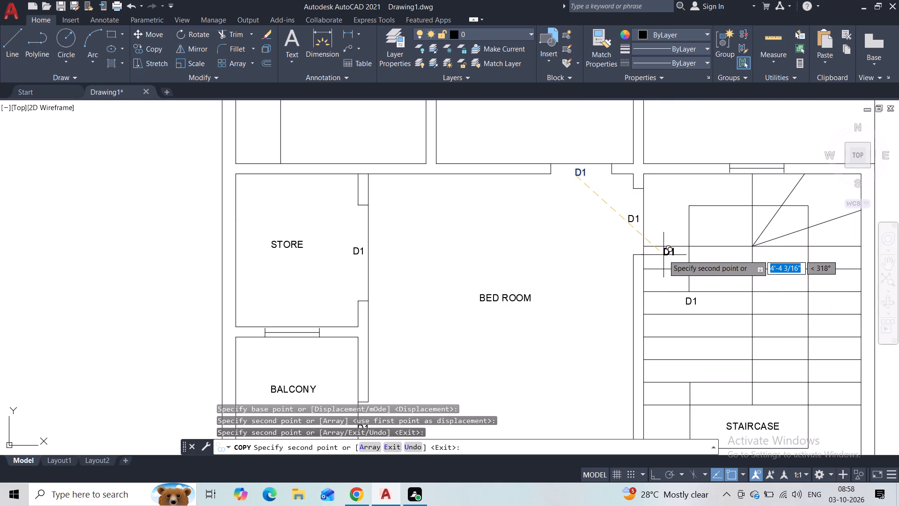
pyautogui.press('Escape')
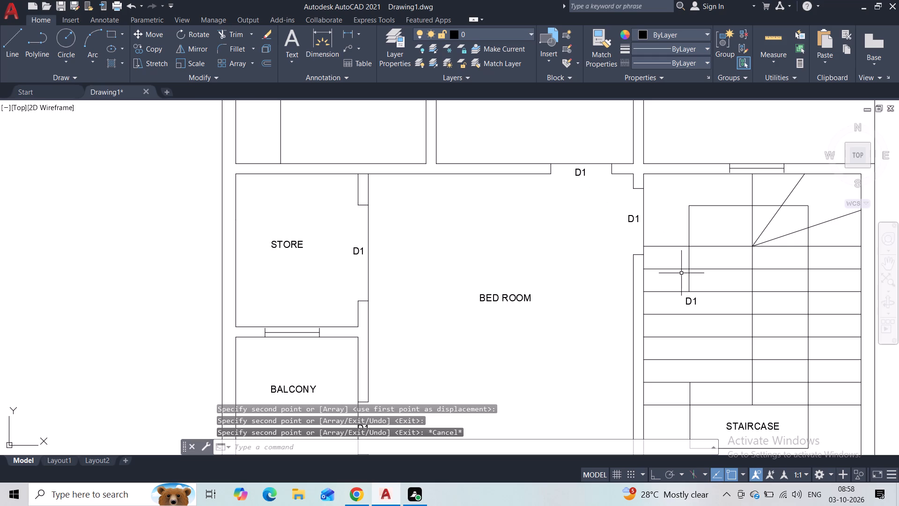
# Delete the stray D1 label from the stair treads.
pyautogui.click(686, 305)
pyautogui.press('Delete')
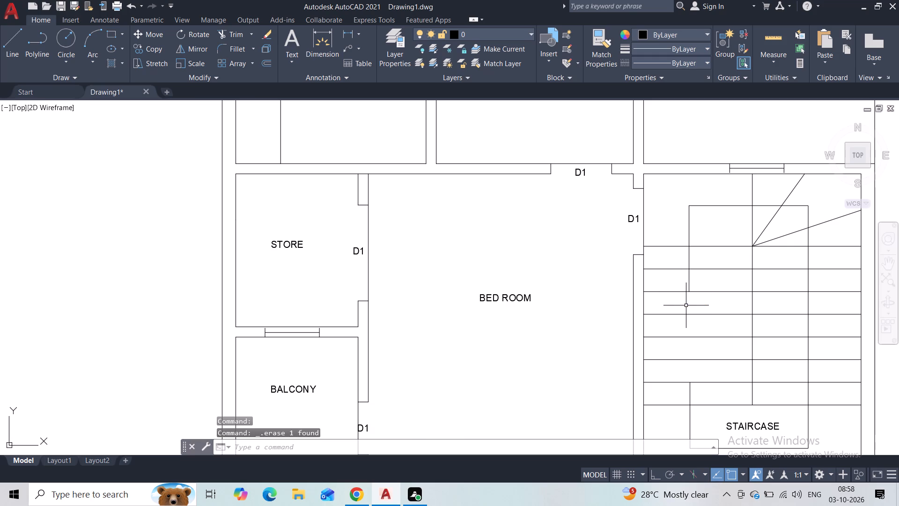
# Rotate the D1 label at the lower bedroom's staircase-wall opening to run vertically, reading downward.
pyautogui.click(637, 221)
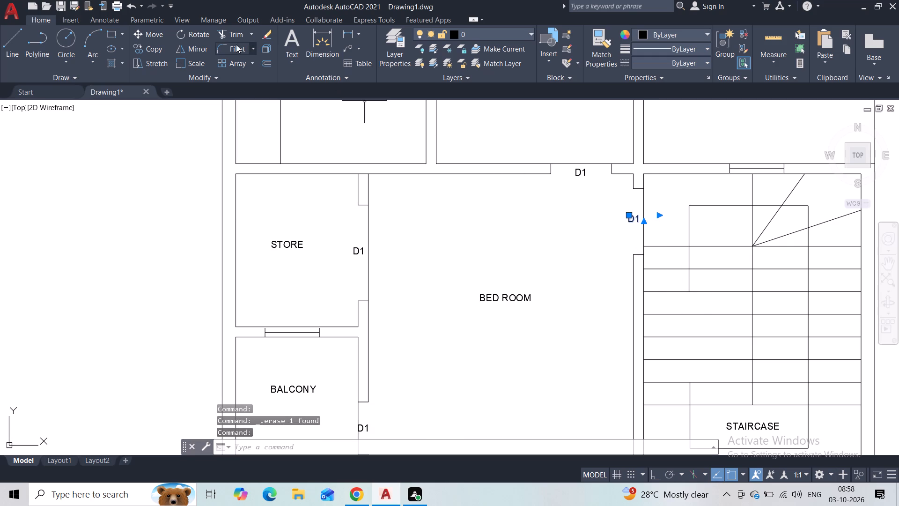
pyautogui.click(203, 37)
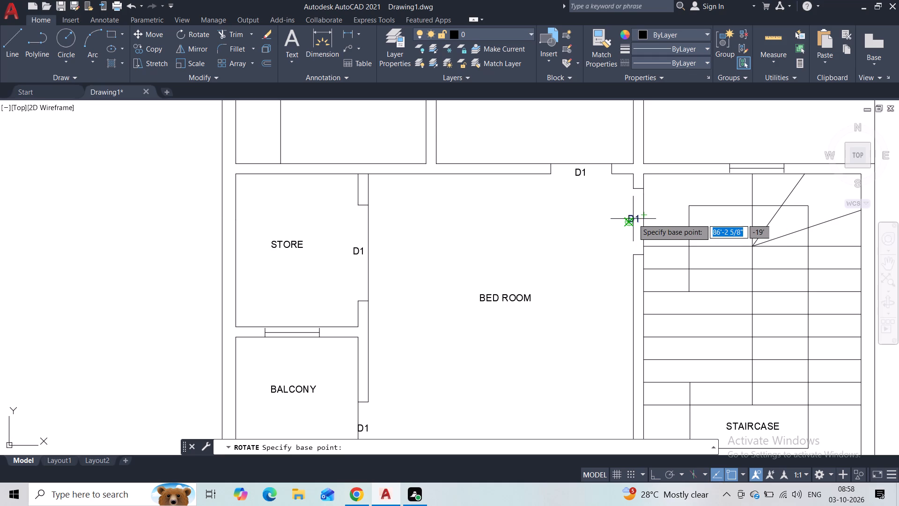
pyautogui.click(633, 219)
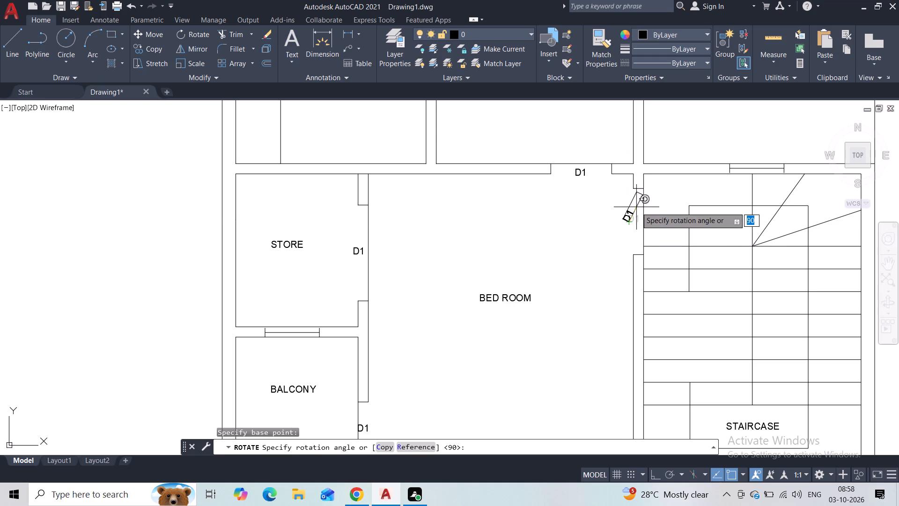
pyautogui.click(626, 250)
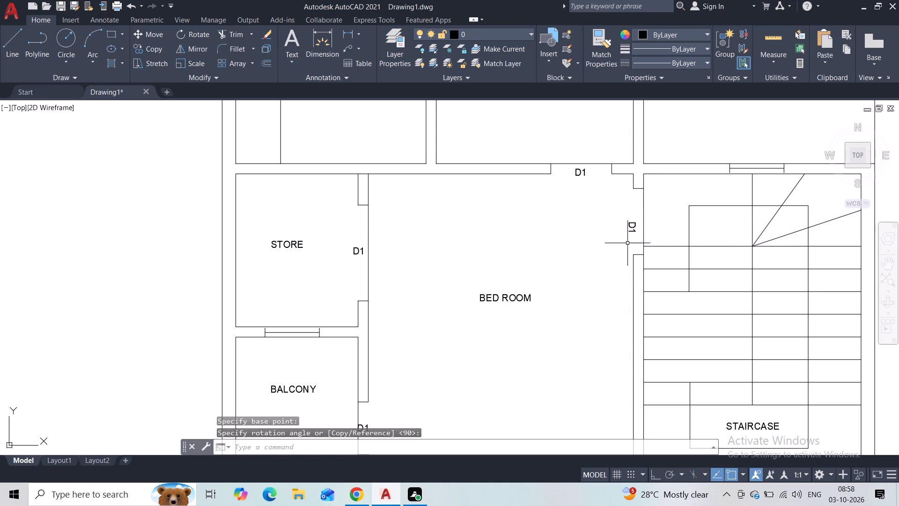
# Change the rotated label at the staircase-wall opening to DOOR.
pyautogui.doubleClick(632, 229)
pyautogui.click(647, 225)
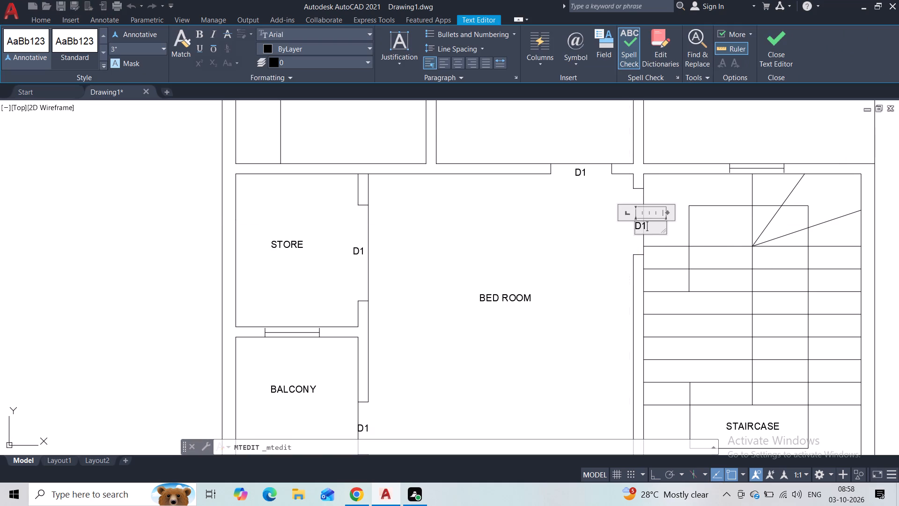
pyautogui.press('BackSpace')
pyautogui.write('OOR')
pyautogui.click(570, 210)
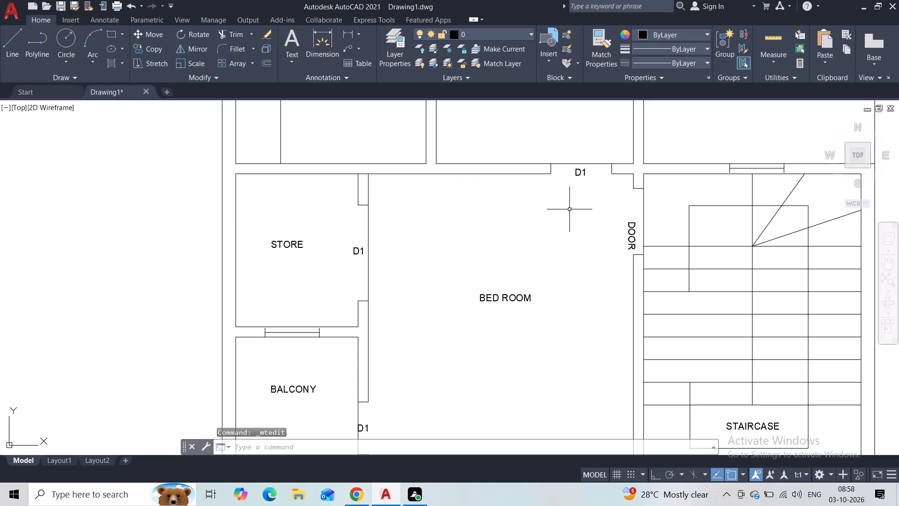
# Move the vertical DOOR label slightly upward so it sits centred within the staircase-wall opening.
pyautogui.click(635, 236)
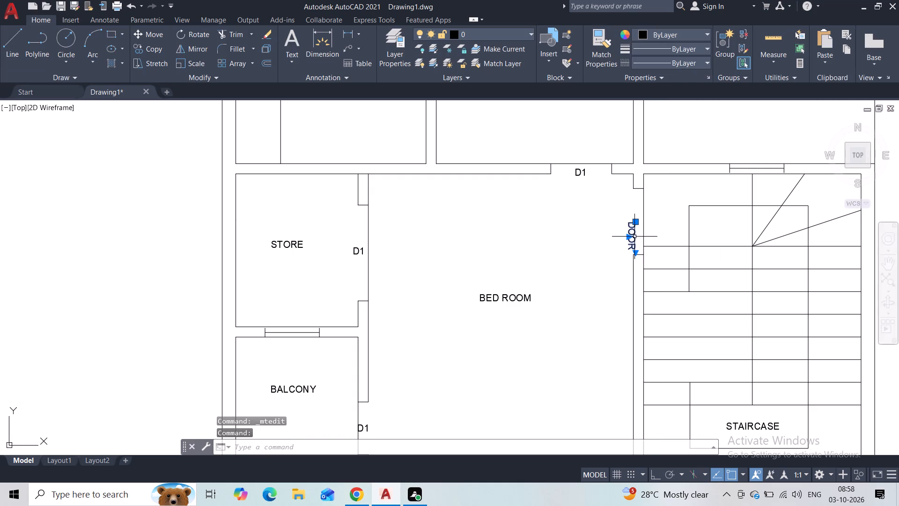
pyautogui.moveTo(634, 224); pyautogui.dragTo(635, 214)
pyautogui.click(635, 214)
pyautogui.click(611, 244)
pyautogui.click(602, 255)
pyautogui.click(599, 260)
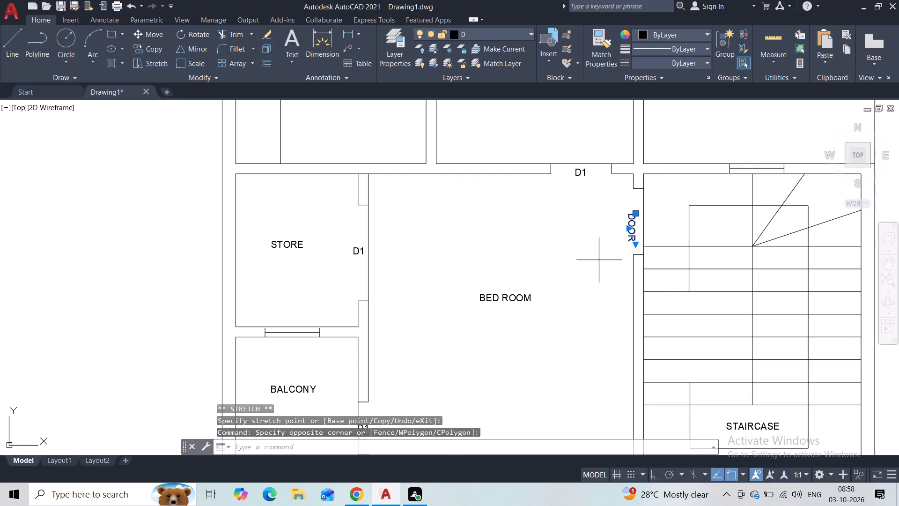
pyautogui.click(596, 263)
pyautogui.press('Escape')
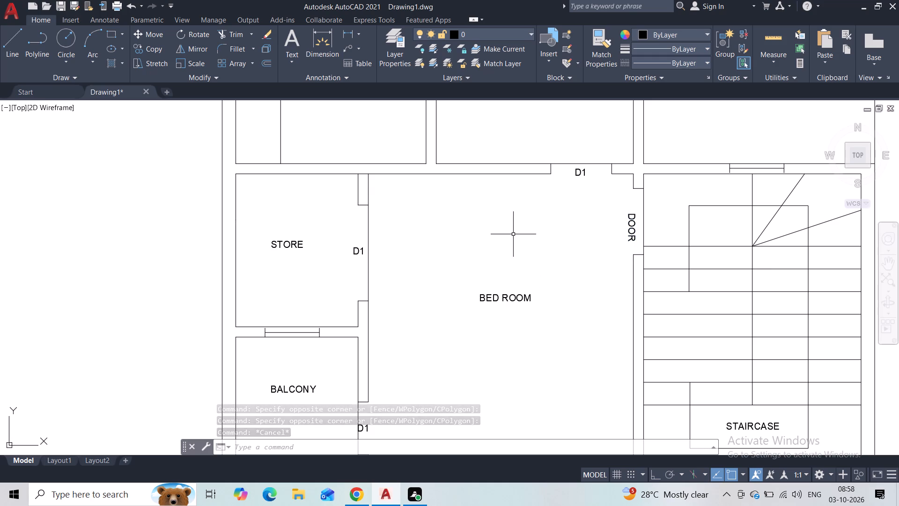
# Change the door label at the right-hand bath of the first floor plan to D2.
pyautogui.scroll(-3, 430, 271)
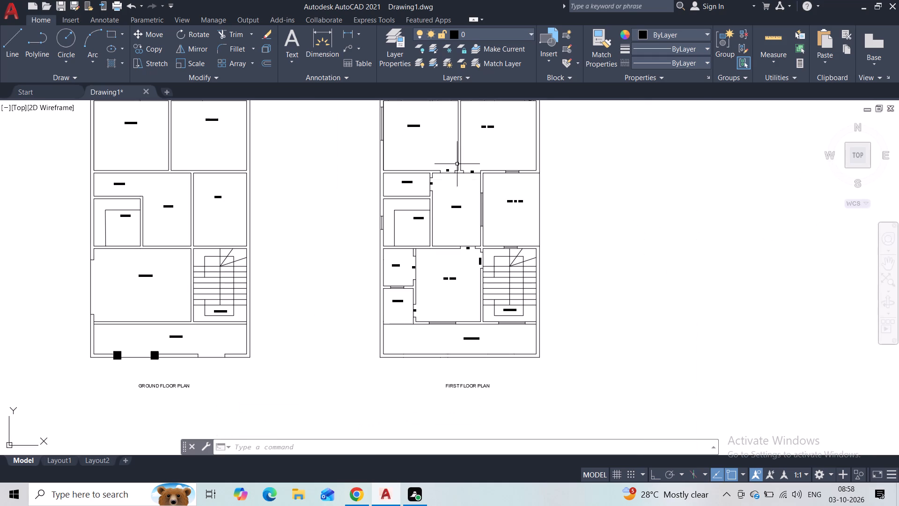
pyautogui.moveTo(443, 154); pyautogui.dragTo(460, 313, button='middle')
pyautogui.scroll(2, 430, 241)
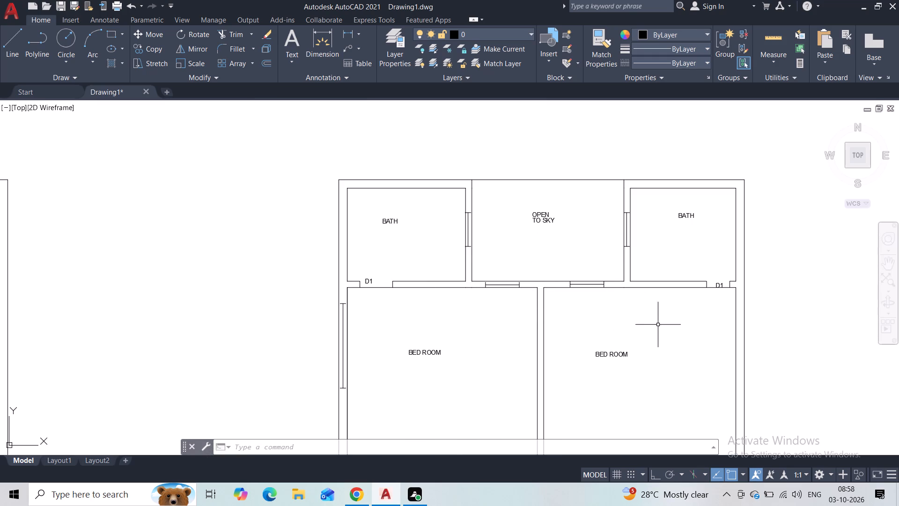
pyautogui.scroll(2, 697, 312)
pyautogui.doubleClick(749, 247)
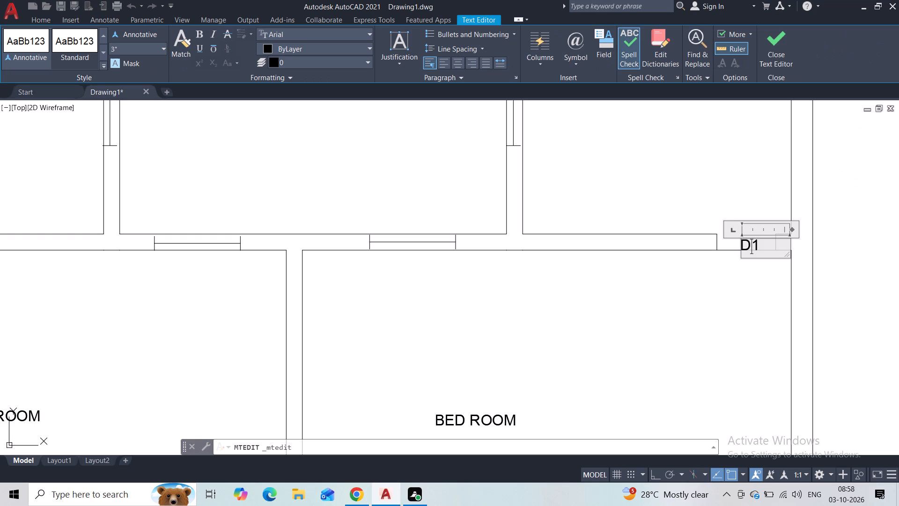
pyautogui.press('Right')
pyautogui.press('BackSpace')
pyautogui.press('2')
pyautogui.click(727, 171)
# Change the label at the doorway between the upper-left bedroom and the lounge to D3.
pyautogui.scroll(-1, 654, 333)
pyautogui.moveTo(653, 333); pyautogui.dragTo(726, 226, button='middle')
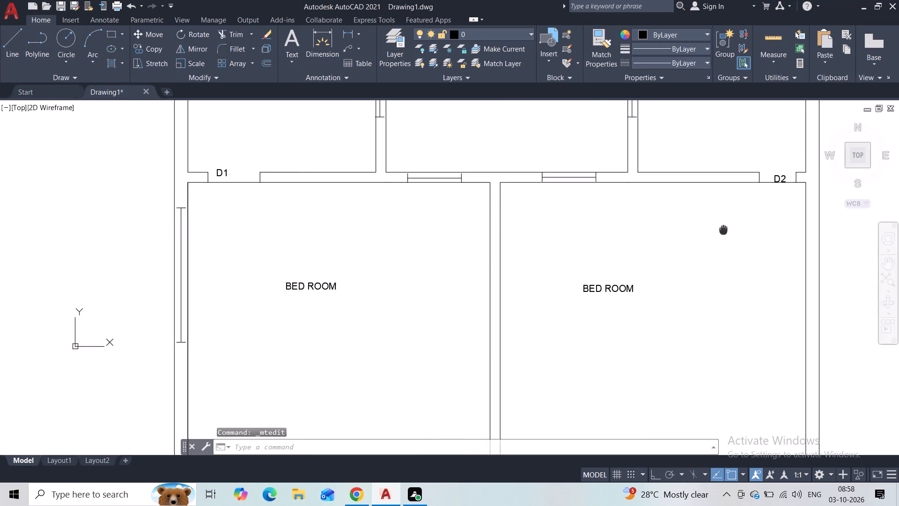
pyautogui.moveTo(726, 226); pyautogui.dragTo(727, 225, button='middle')
pyautogui.scroll(-1, 443, 335)
pyautogui.moveTo(442, 335); pyautogui.dragTo(478, 248, button='middle')
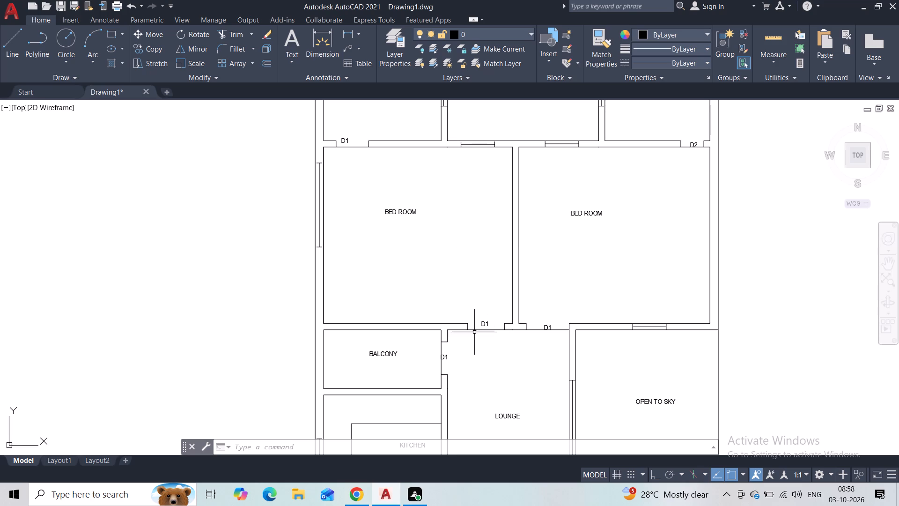
pyautogui.scroll(3, 483, 349)
pyautogui.tripleClick(477, 251)
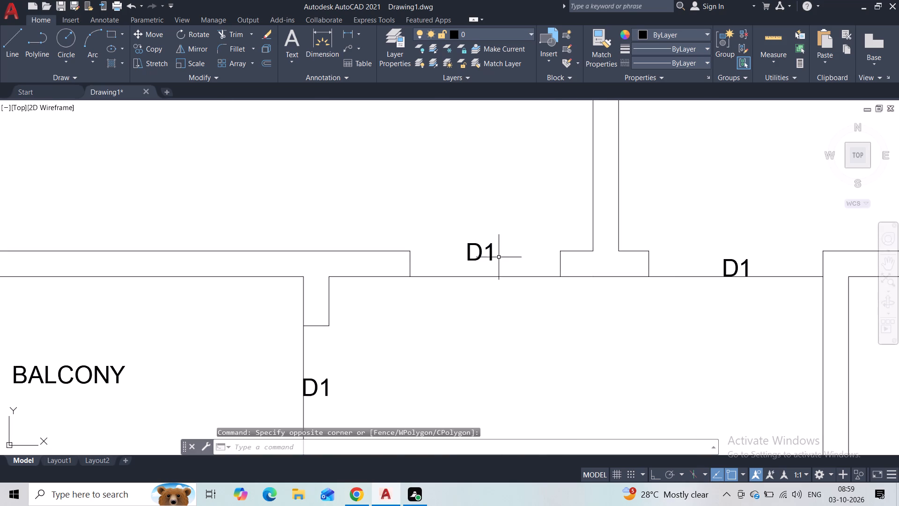
pyautogui.click(506, 264)
pyautogui.doubleClick(486, 257)
pyautogui.doubleClick(493, 249)
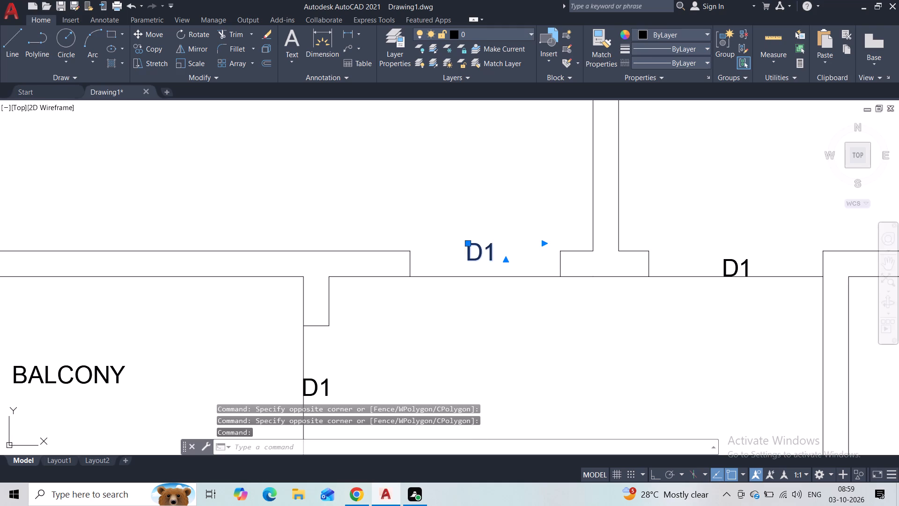
pyautogui.press('BackSpace')
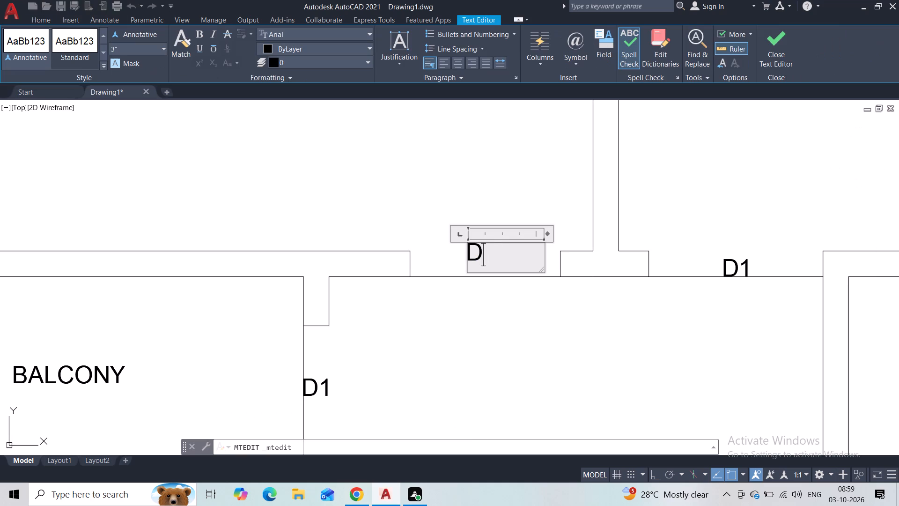
pyautogui.press('3')
pyautogui.press('Return')
pyautogui.press('\\')
pyautogui.press('BackSpace')
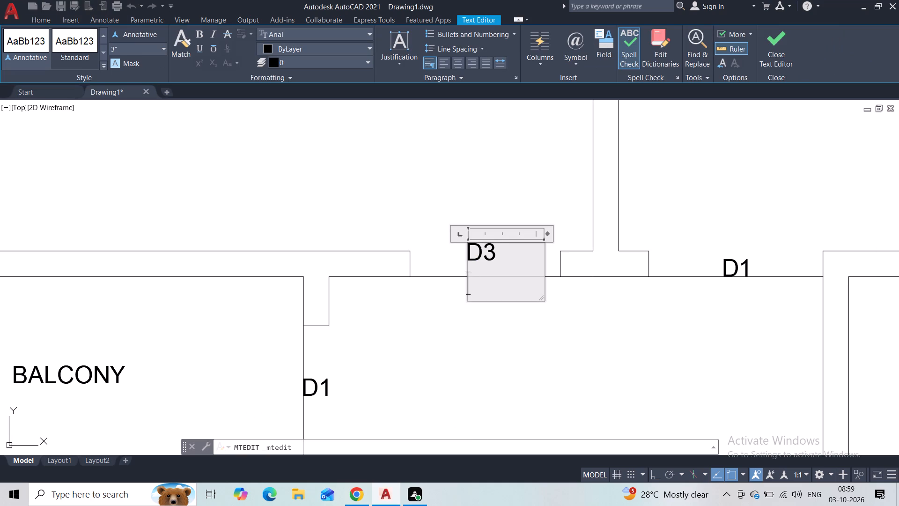
pyautogui.click(497, 201)
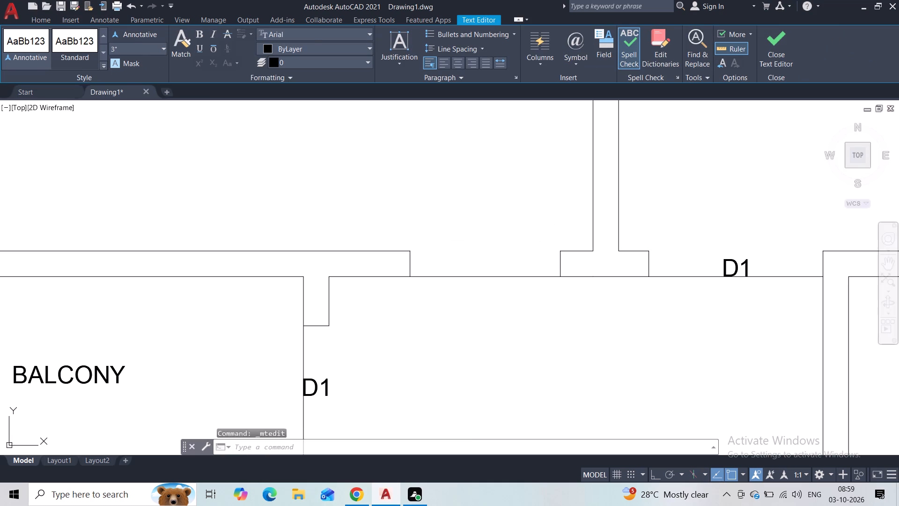
# Change the label at the doorway between the upper-right bedroom and the lounge to D4.
pyautogui.moveTo(538, 326); pyautogui.dragTo(360, 338, button='middle')
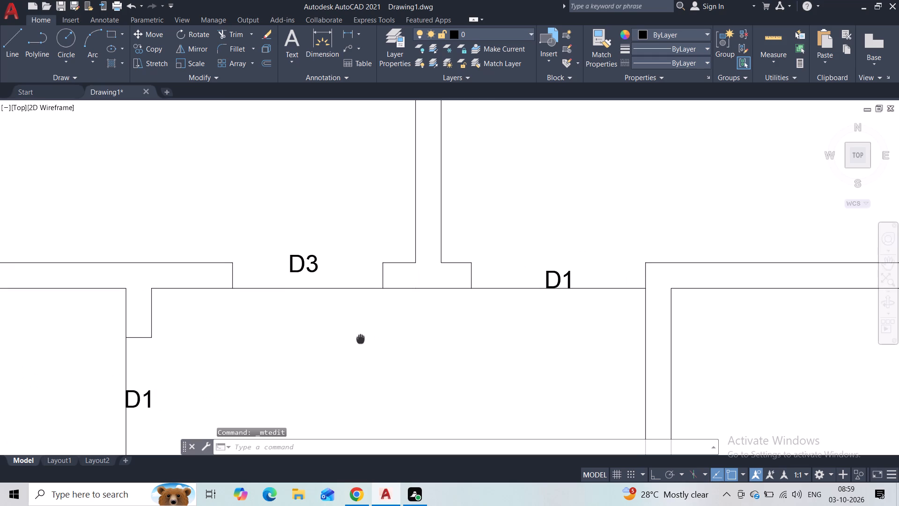
pyautogui.moveTo(360, 338); pyautogui.dragTo(359, 340, button='middle')
pyautogui.doubleClick(566, 276)
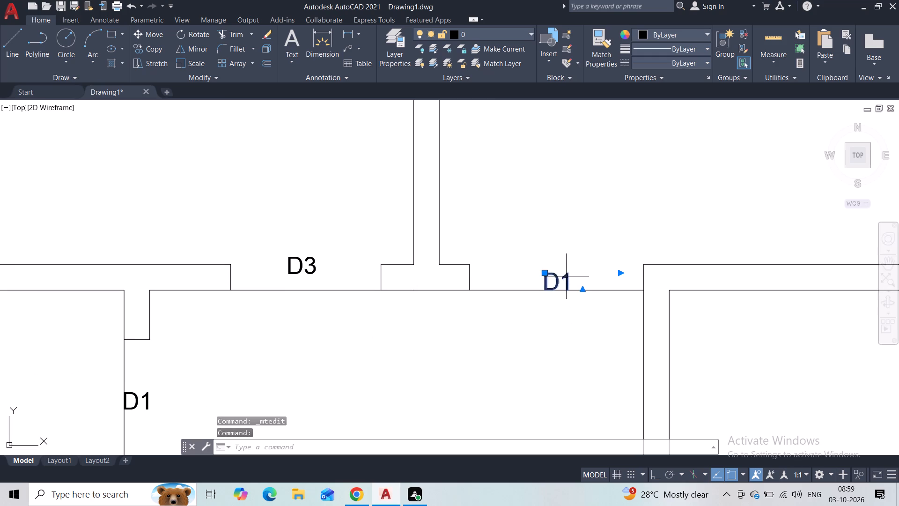
pyautogui.click(573, 278)
pyautogui.press('BackSpace')
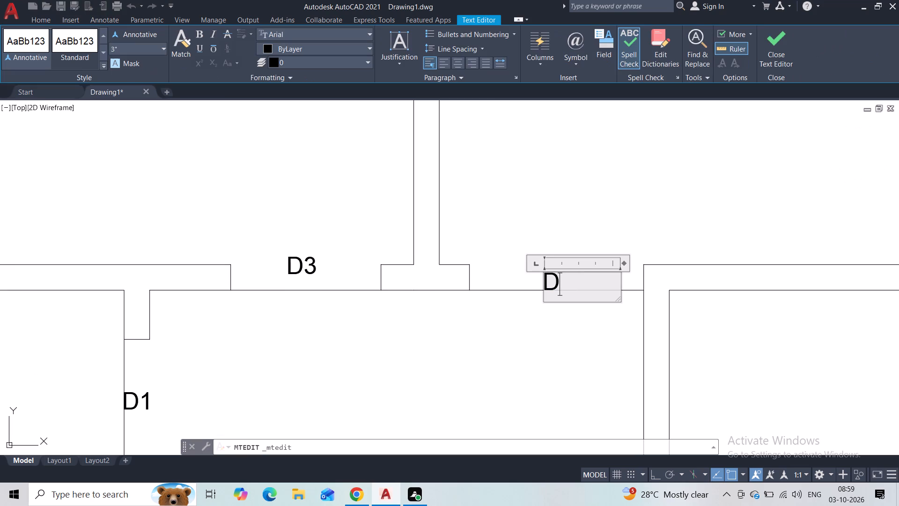
pyautogui.press('4')
pyautogui.click(560, 232)
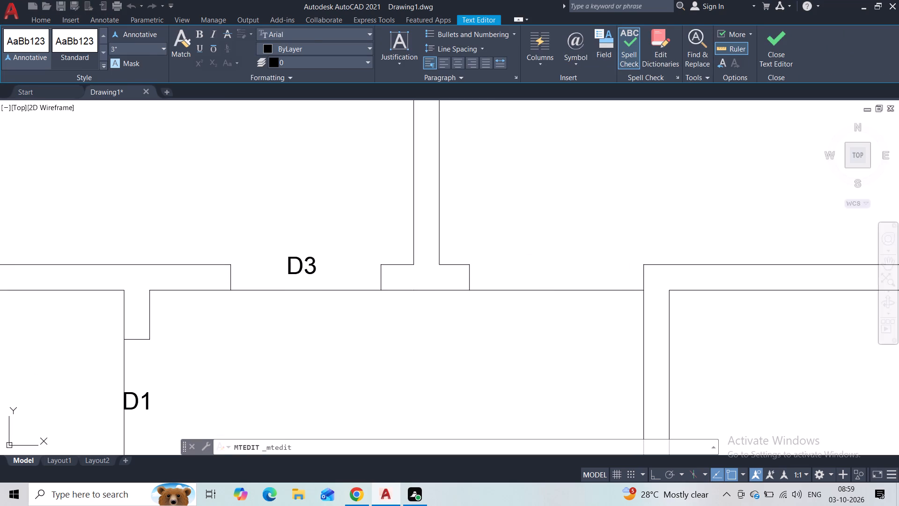
# Change the label at the doorway between the upper balcony and the lounge to D5.
pyautogui.scroll(-1, 528, 383)
pyautogui.moveTo(524, 375); pyautogui.dragTo(568, 262, button='middle')
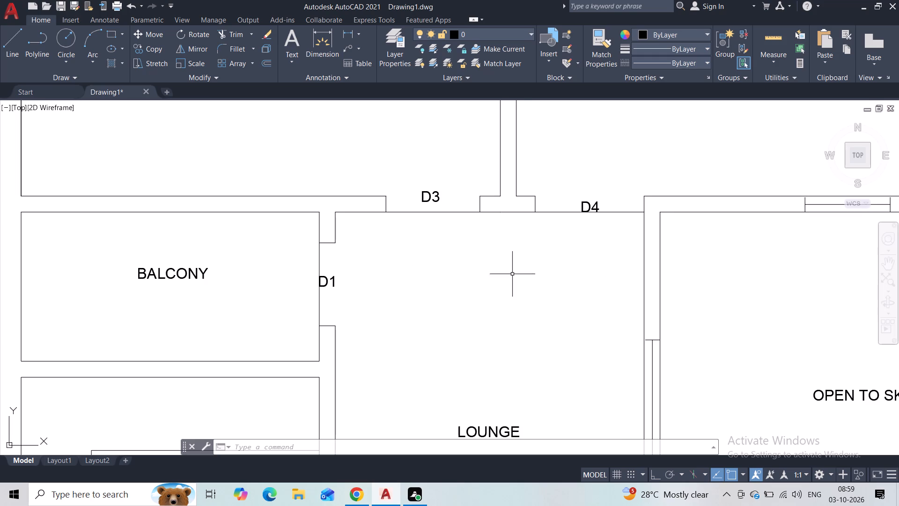
pyautogui.click(336, 284)
pyautogui.doubleClick(333, 285)
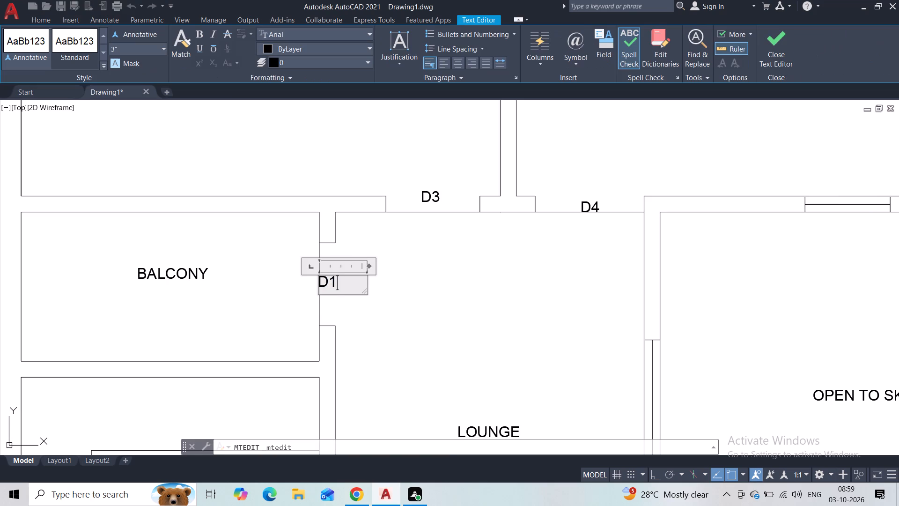
pyautogui.press('BackSpace')
pyautogui.press('5')
pyautogui.press('Return')
pyautogui.click(393, 292)
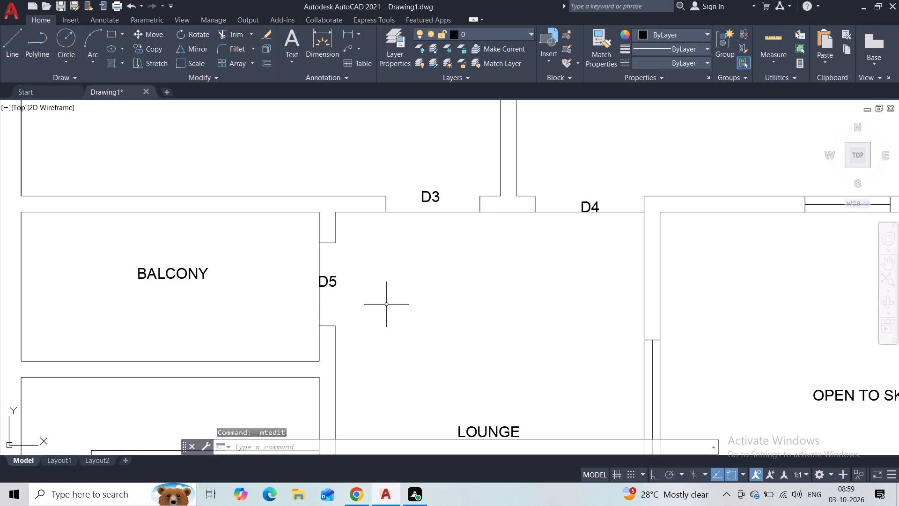
# Change the label at the doorway between the lounge and the lower bedroom to D7.
pyautogui.scroll(-1, 386, 307)
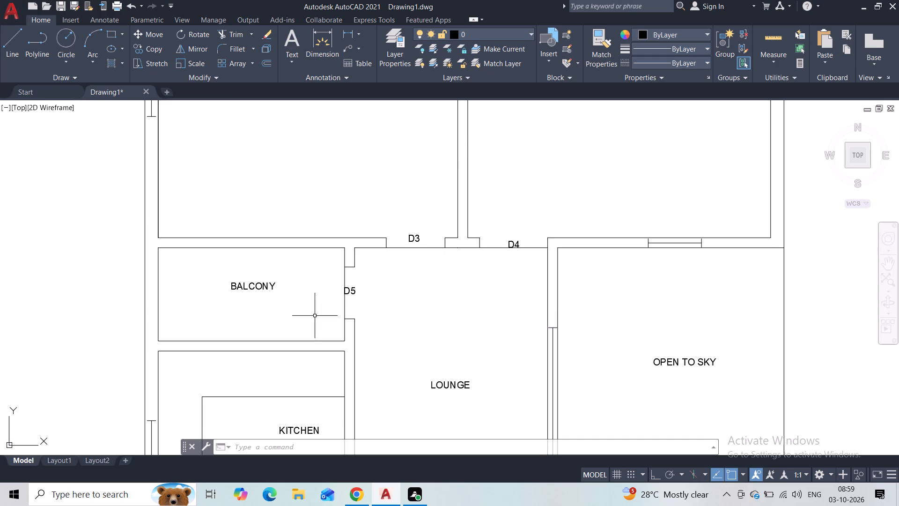
pyautogui.moveTo(405, 322); pyautogui.dragTo(398, 237, button='middle')
pyautogui.scroll(-2, 398, 237)
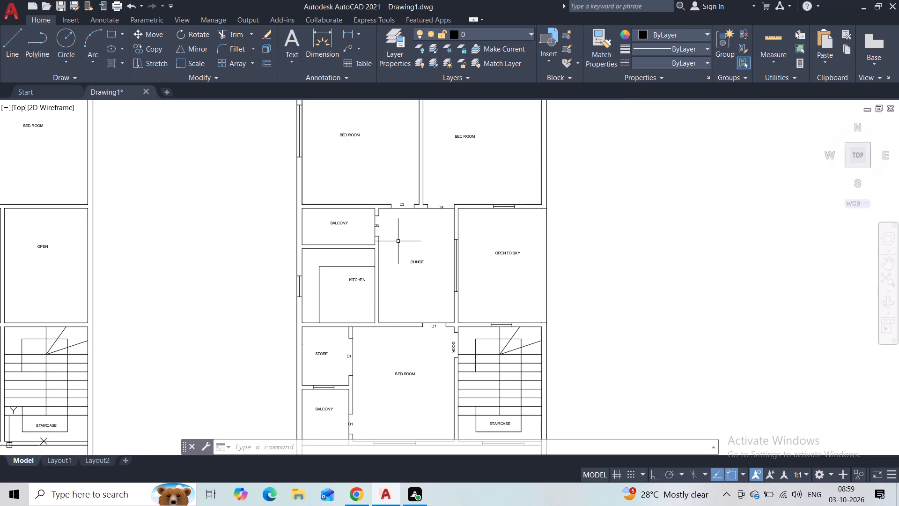
pyautogui.scroll(2, 395, 322)
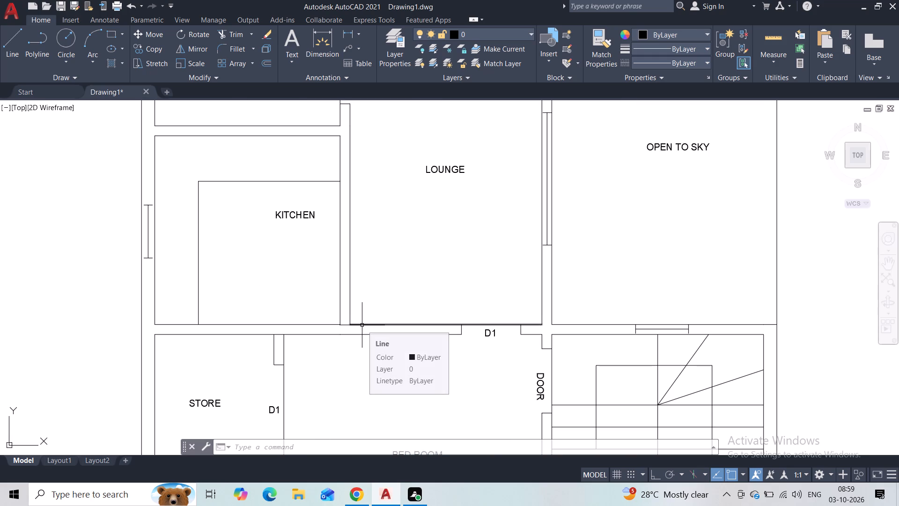
pyautogui.doubleClick(489, 336)
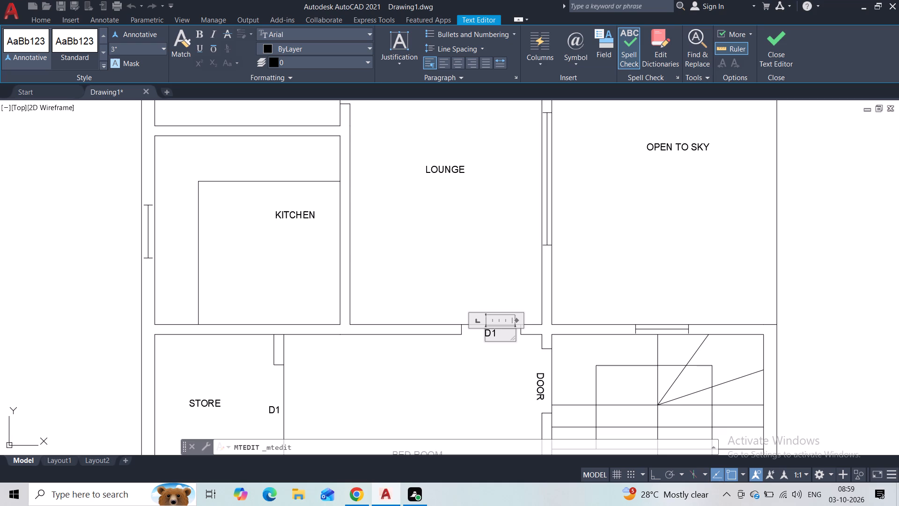
pyautogui.click(501, 336)
pyautogui.press('BackSpace')
pyautogui.press('7')
pyautogui.press('Return')
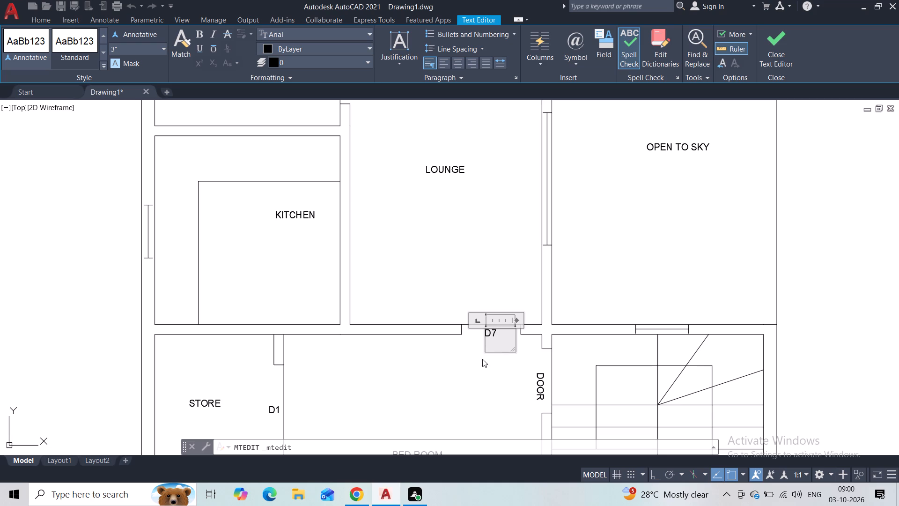
pyautogui.press('Escape')
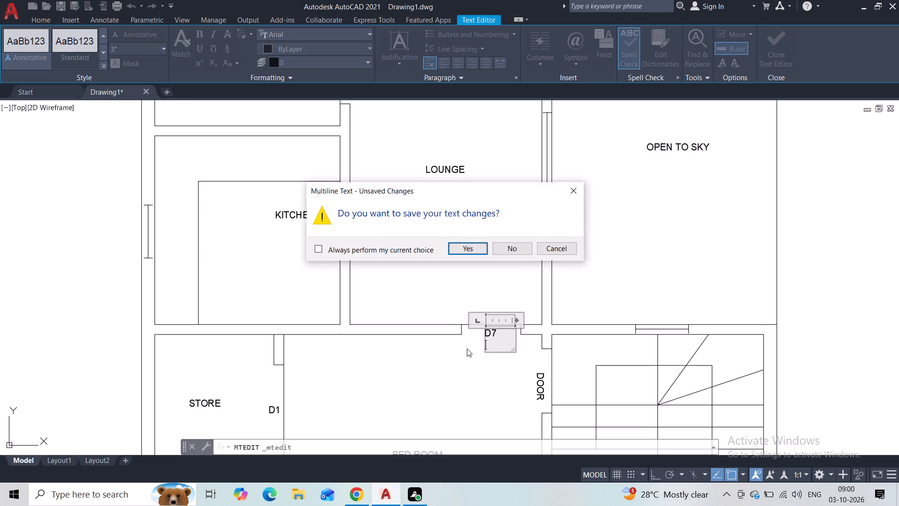
pyautogui.click(567, 194)
pyautogui.click(500, 260)
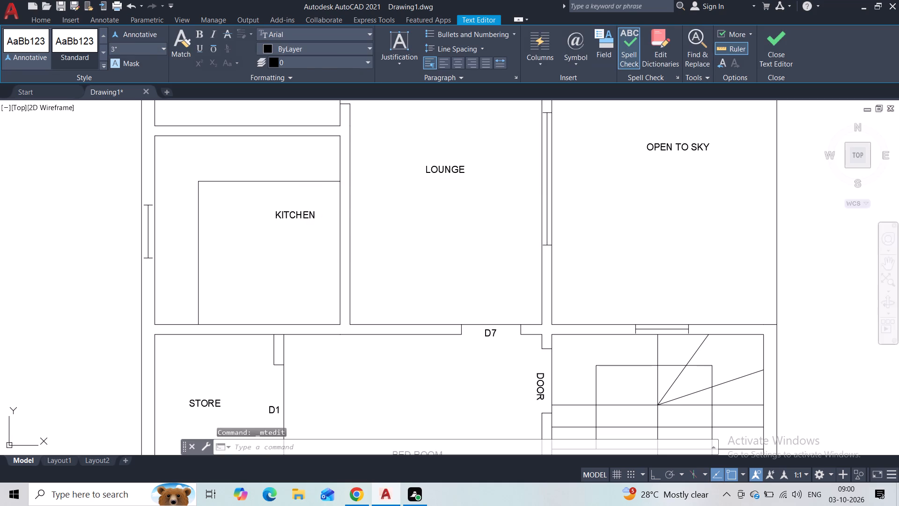
# Change the door label between the store and the lower bedroom to D8.
pyautogui.moveTo(461, 378); pyautogui.dragTo(503, 267, button='middle')
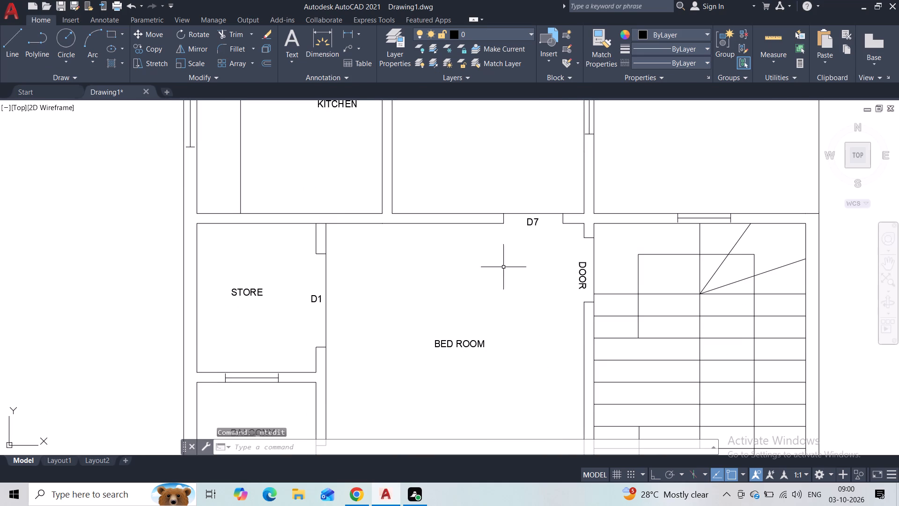
pyautogui.doubleClick(320, 304)
pyautogui.click(320, 303)
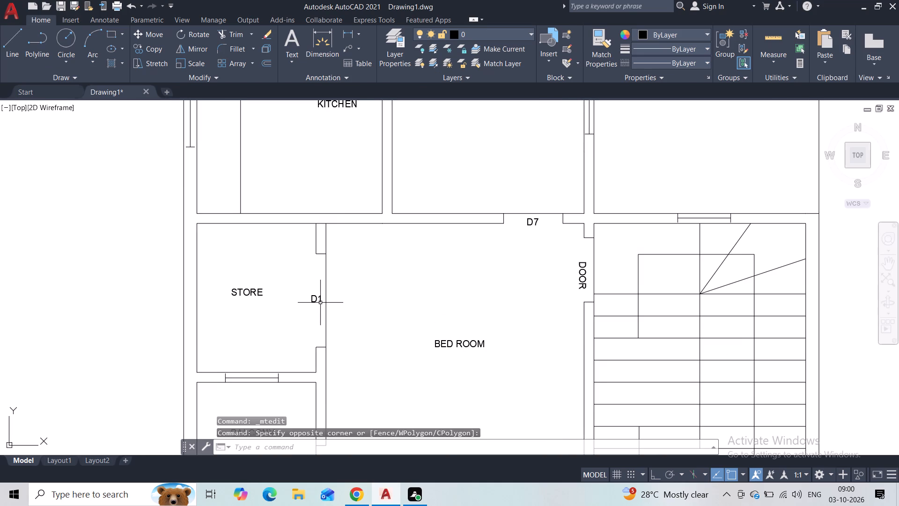
pyautogui.doubleClick(319, 302)
pyautogui.doubleClick(318, 300)
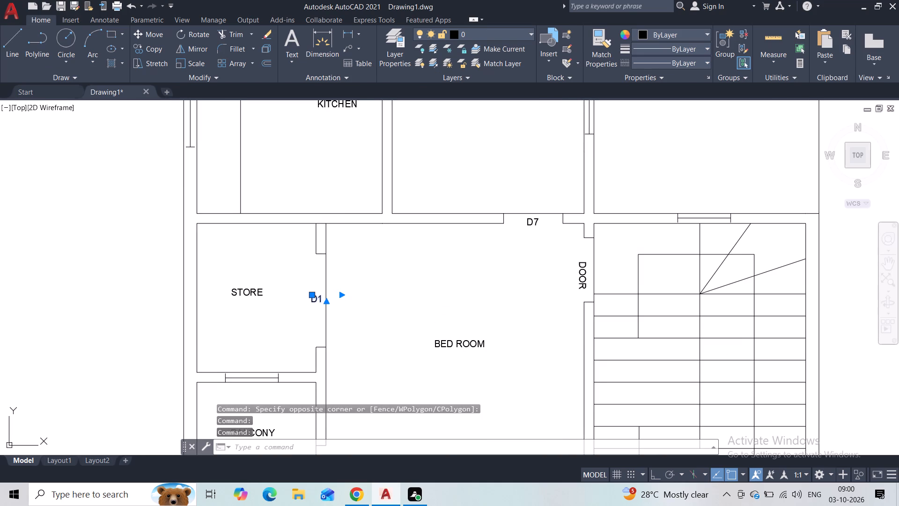
pyautogui.click(324, 300)
pyautogui.press('BackSpace')
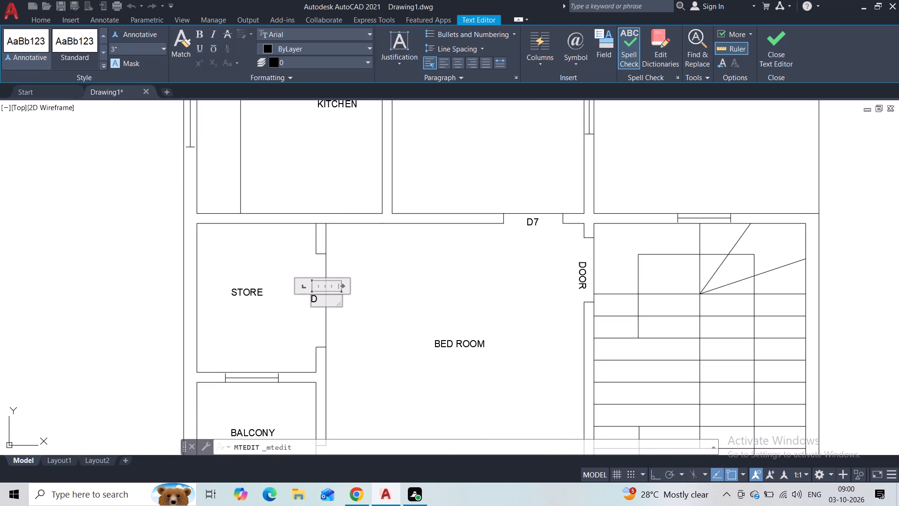
pyautogui.press('8')
pyautogui.click(428, 305)
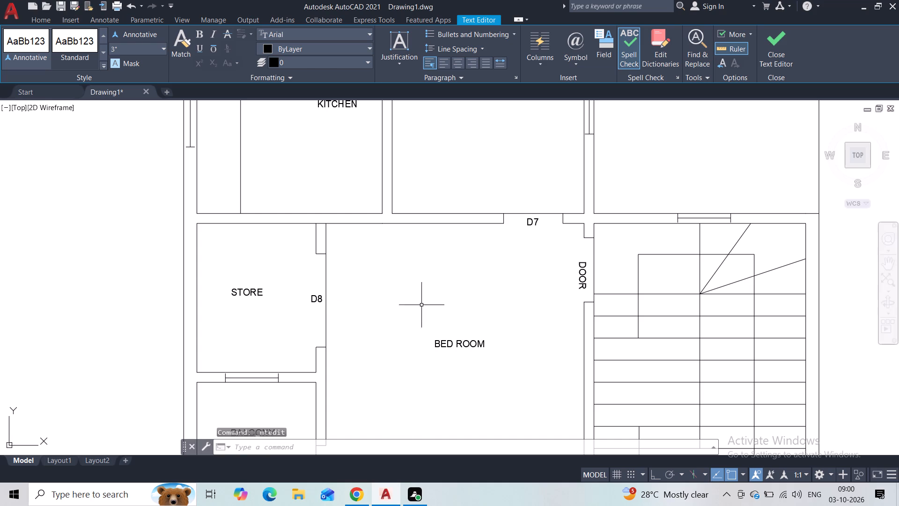
# Change the door label between the lower balcony and the lower bedroom to D9.
pyautogui.scroll(-2, 408, 347)
pyautogui.moveTo(405, 390); pyautogui.dragTo(413, 352, button='middle')
pyautogui.scroll(3, 384, 356)
pyautogui.tripleClick(379, 348)
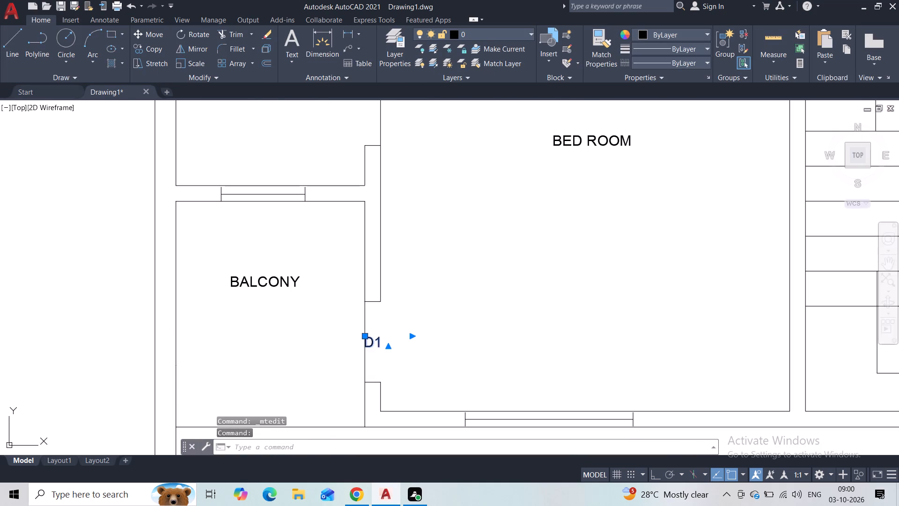
pyautogui.press('BackSpace')
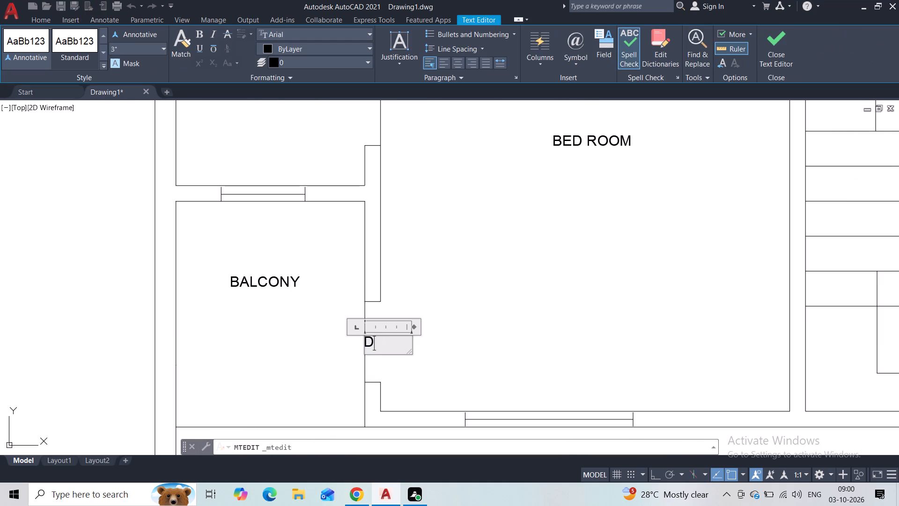
pyautogui.press('9')
pyautogui.click(431, 343)
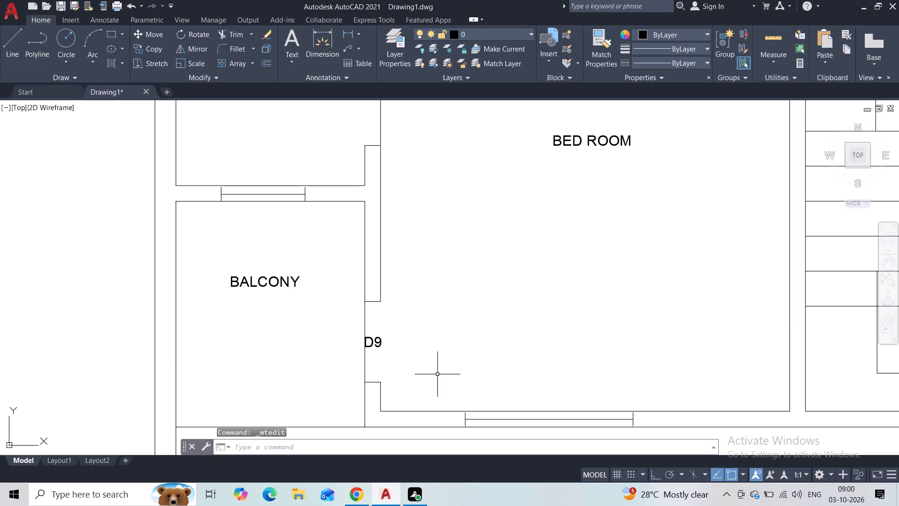
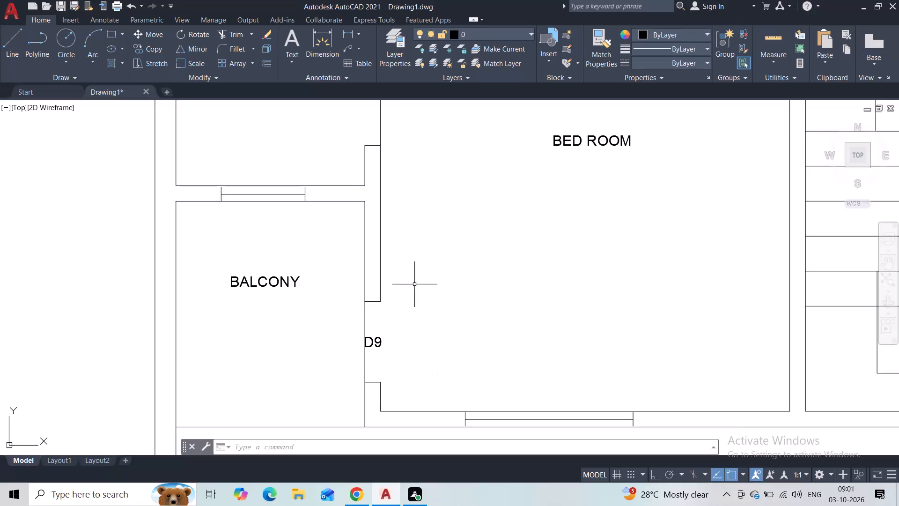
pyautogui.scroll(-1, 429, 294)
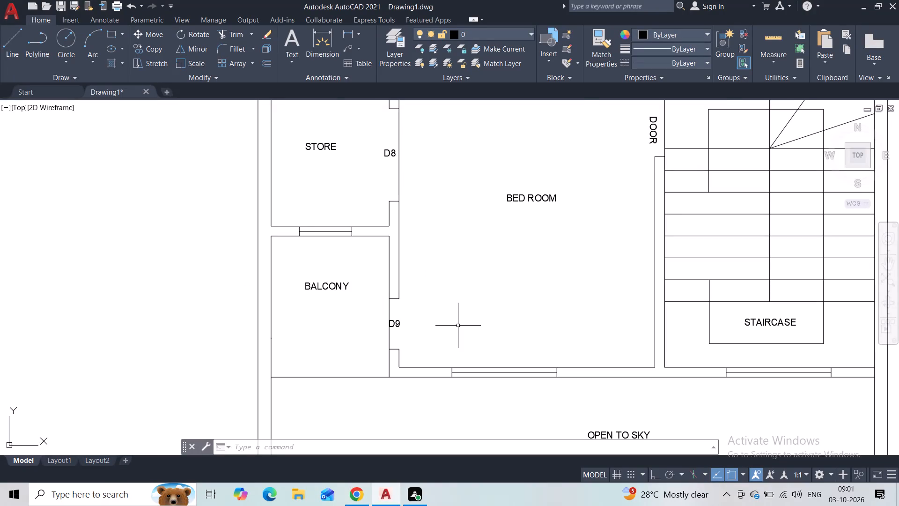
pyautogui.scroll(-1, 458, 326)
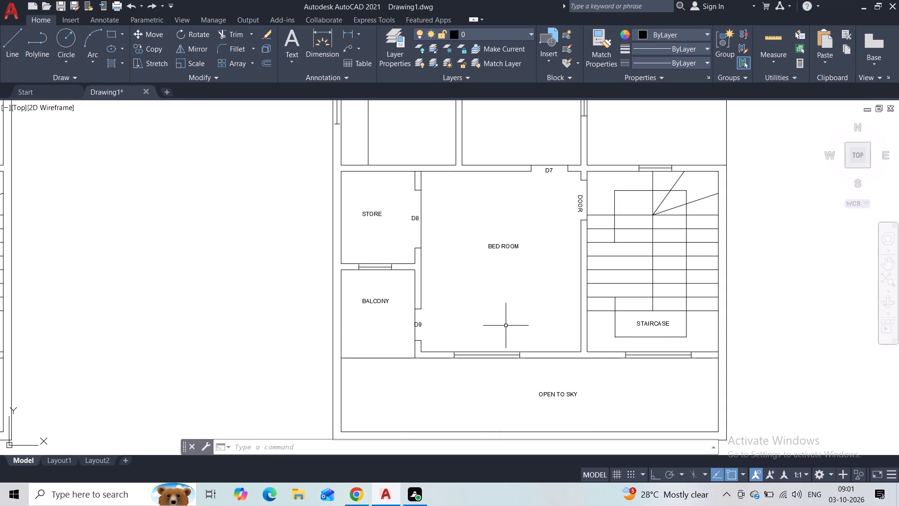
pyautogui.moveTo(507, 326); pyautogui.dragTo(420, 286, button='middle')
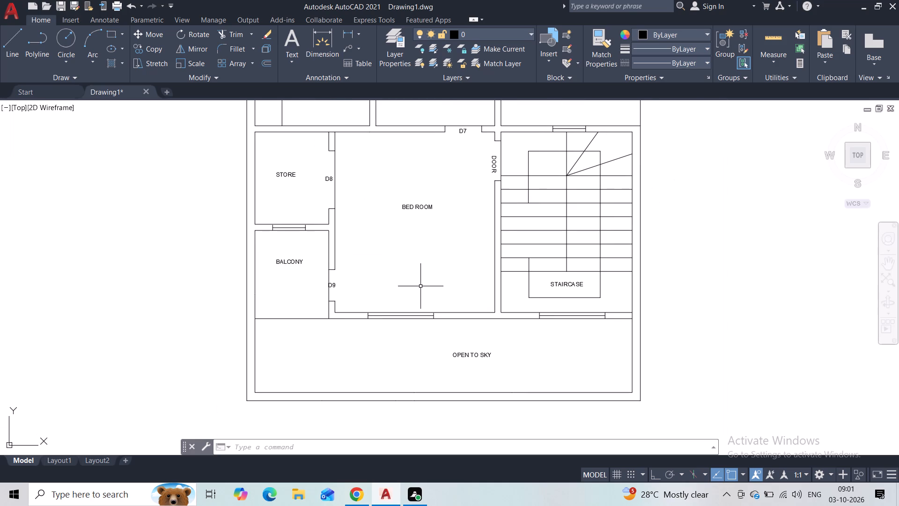
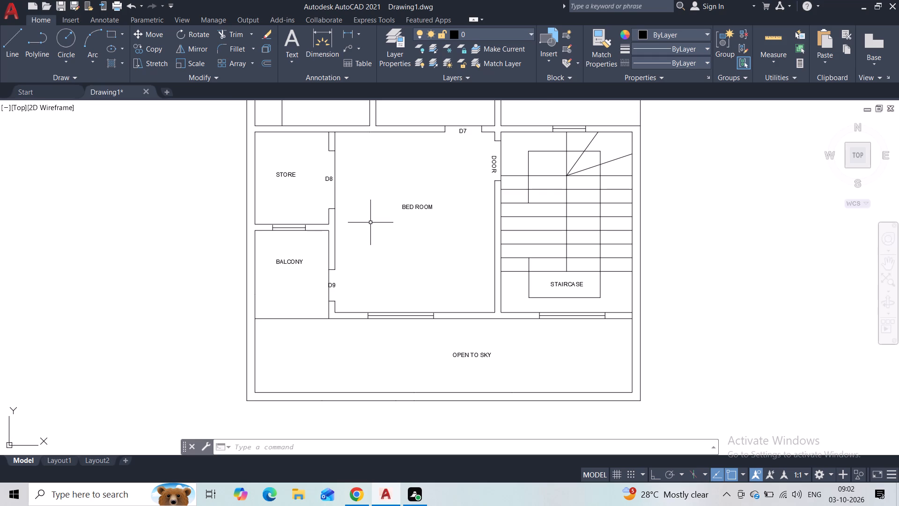
# Examine the first floor plan's rooms and door tags from the front bedroom to the rear baths for missing doors.
pyautogui.scroll(-1, 369, 221)
pyautogui.moveTo(375, 214); pyautogui.dragTo(373, 325, button='middle')
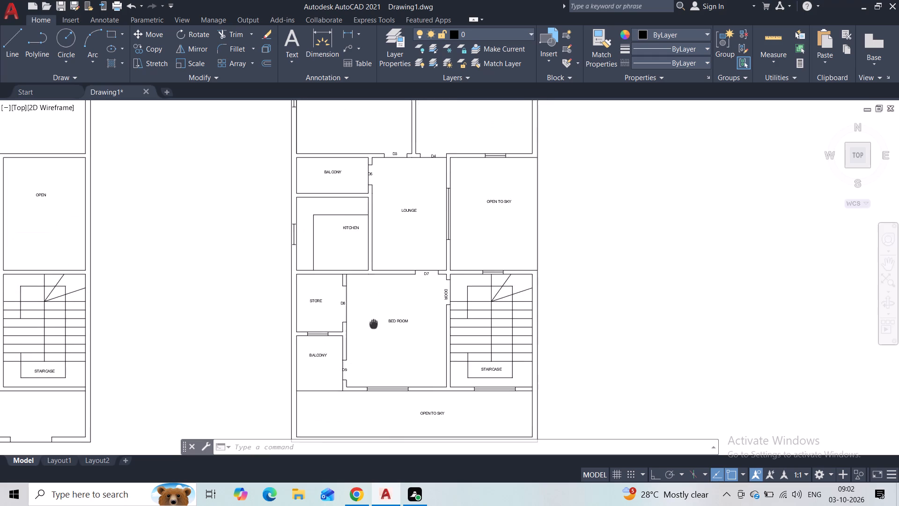
pyautogui.moveTo(373, 325); pyautogui.dragTo(367, 363, button='middle')
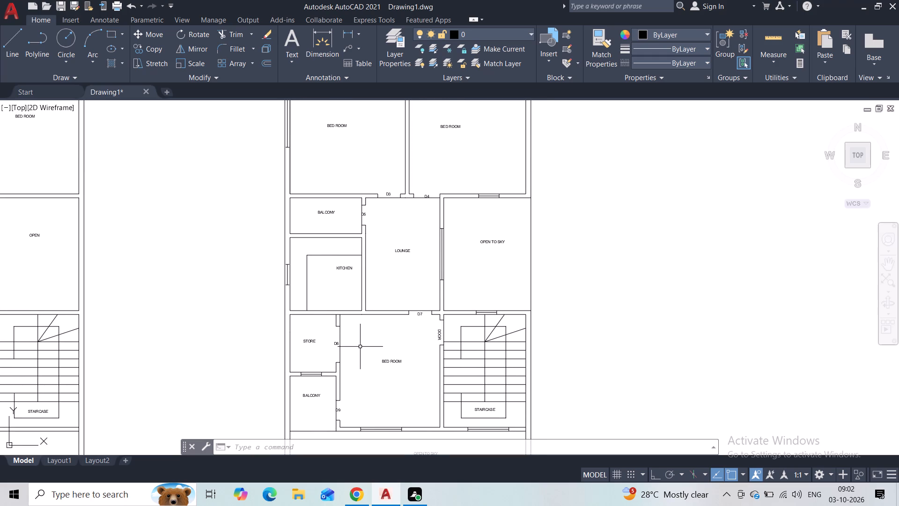
pyautogui.moveTo(376, 339); pyautogui.dragTo(381, 403, button='middle')
pyautogui.moveTo(387, 214); pyautogui.dragTo(391, 287, button='middle')
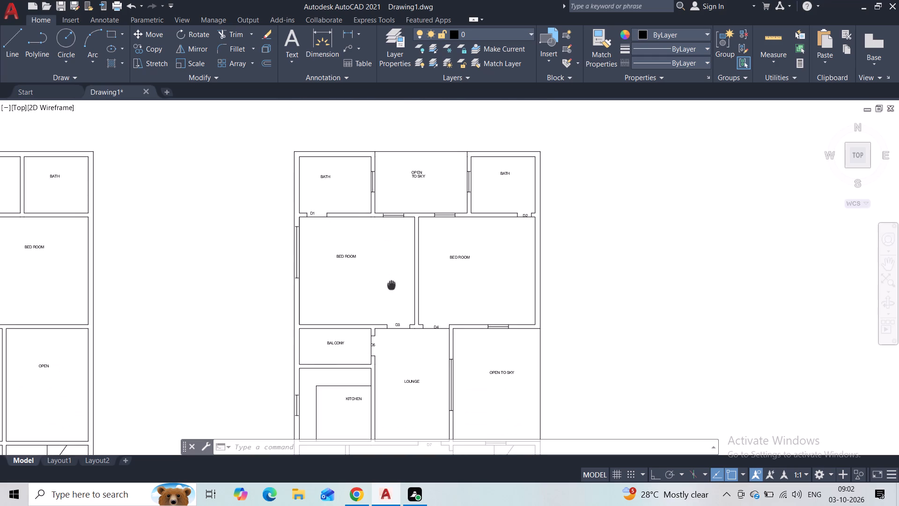
pyautogui.moveTo(391, 287); pyautogui.dragTo(381, 232, button='middle')
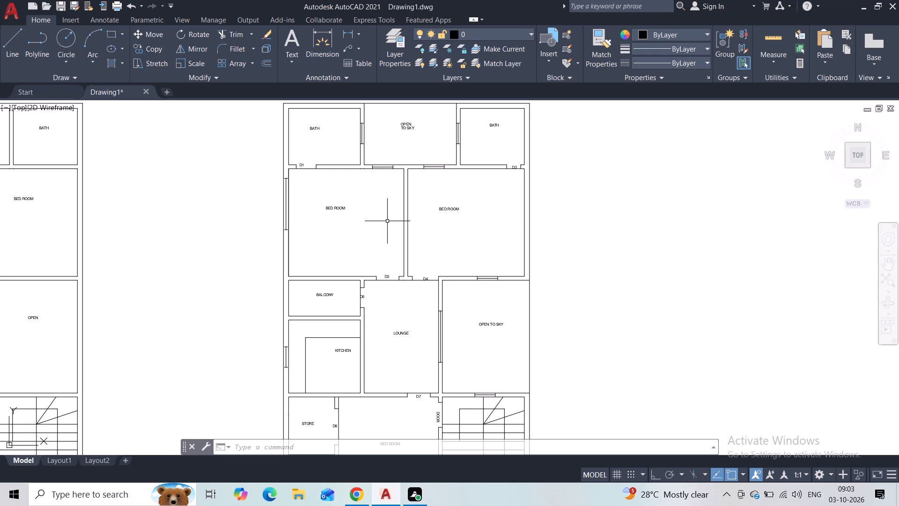
pyautogui.scroll(-1, 384, 227)
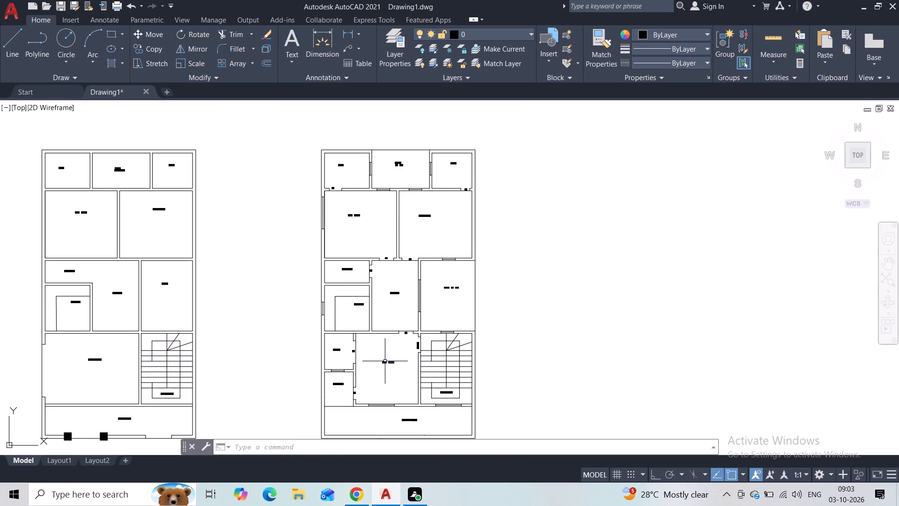
pyautogui.moveTo(384, 362); pyautogui.dragTo(451, 273, button='middle')
pyautogui.scroll(1, 451, 273)
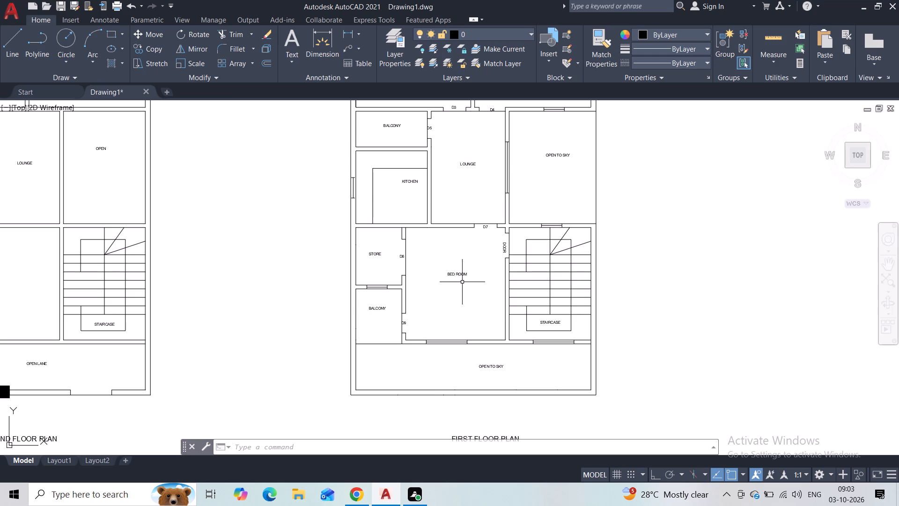
pyautogui.moveTo(444, 246); pyautogui.dragTo(460, 301, button='middle')
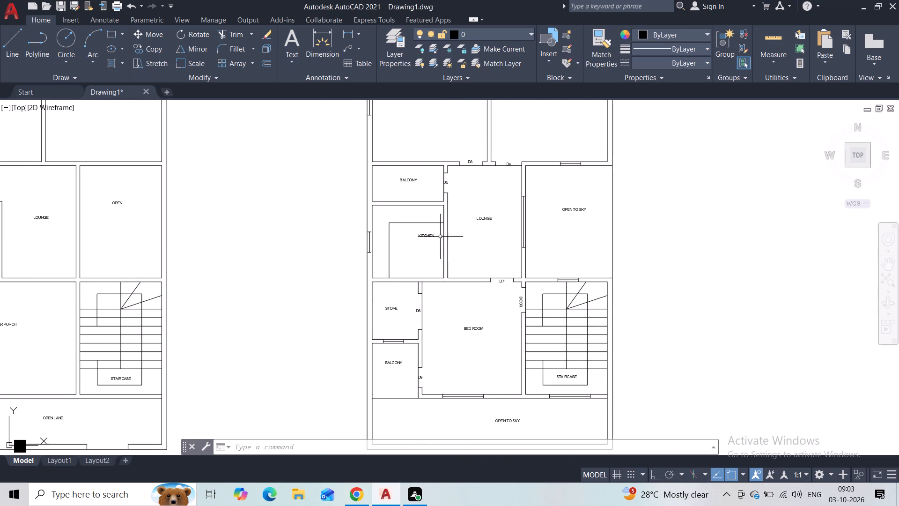
# Make a door opening near the lower end of the kitchen–lounge wall: draw two jamb lines across it and trim the lounge-side line between them.
pyautogui.scroll(2, 440, 237)
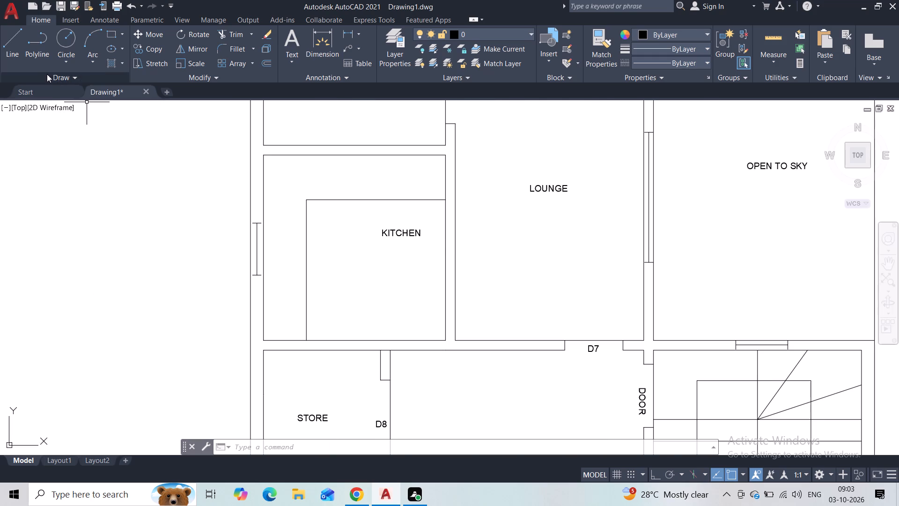
pyautogui.click(19, 56)
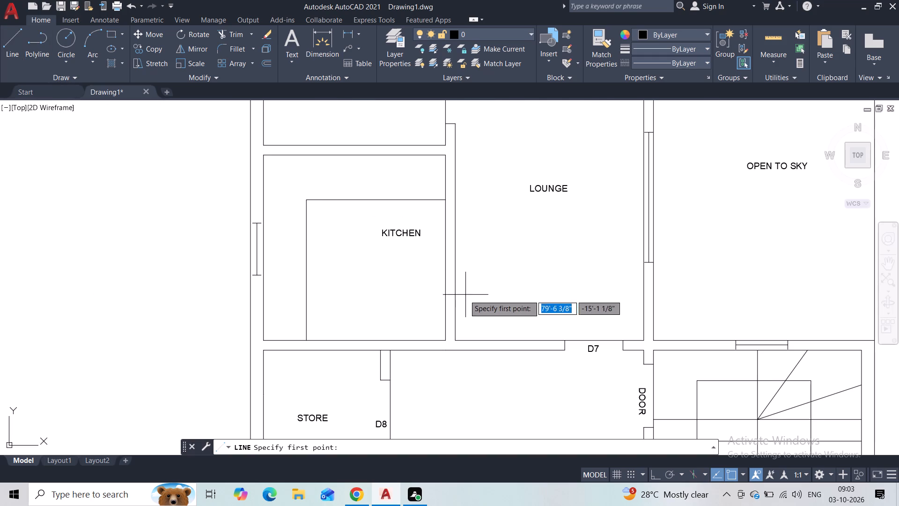
pyautogui.click(444, 278)
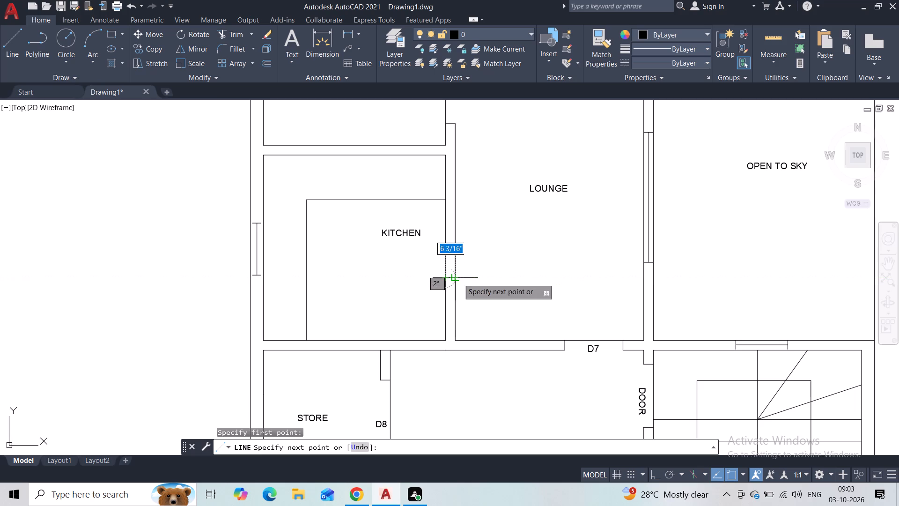
pyautogui.click(457, 278)
pyautogui.press('Escape')
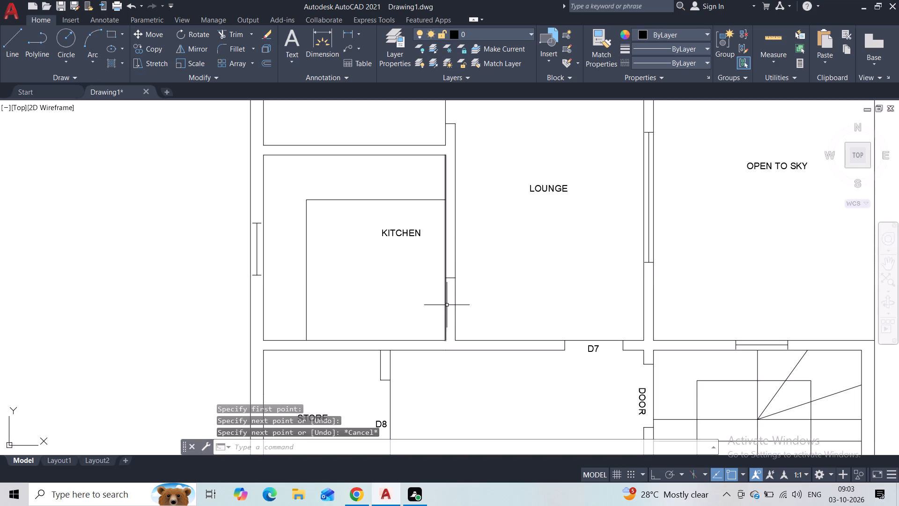
pyautogui.press('space')
pyautogui.click(445, 329)
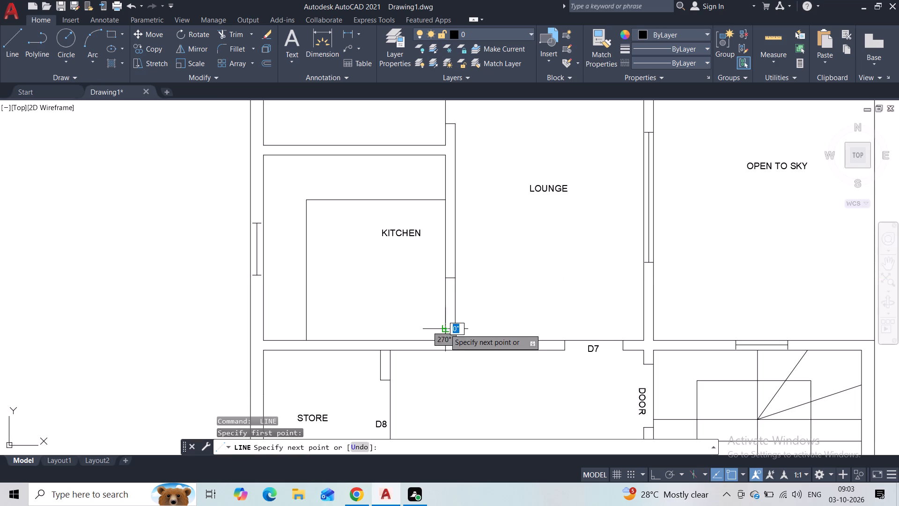
pyautogui.click(453, 328)
pyautogui.press('Escape')
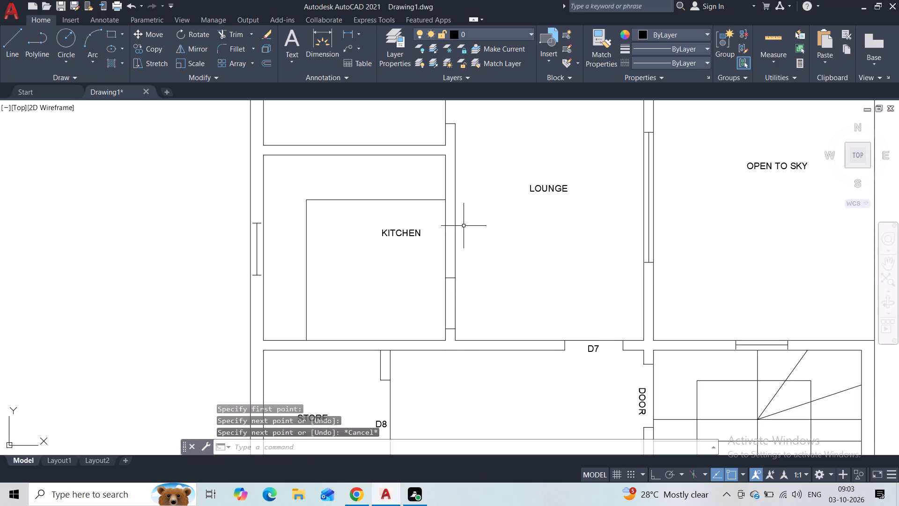
pyautogui.click(233, 37)
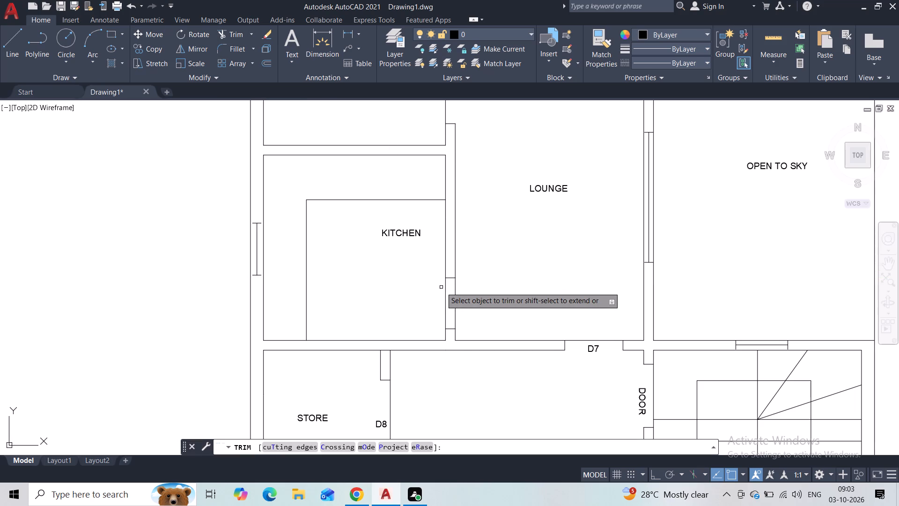
pyautogui.moveTo(453, 297); pyautogui.dragTo(462, 297)
pyautogui.press('Escape')
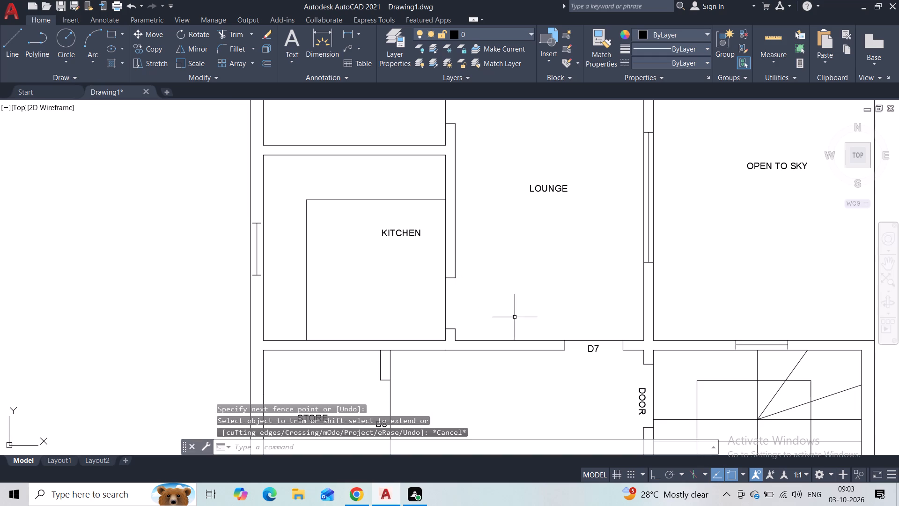
# Copy the D7 door tag into the new opening between the kitchen and the lounge.
pyautogui.click(589, 350)
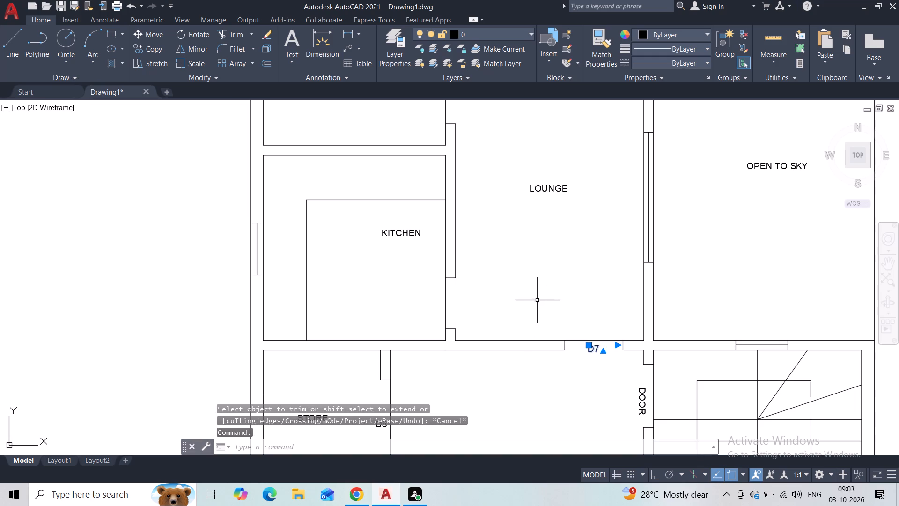
pyautogui.click(150, 48)
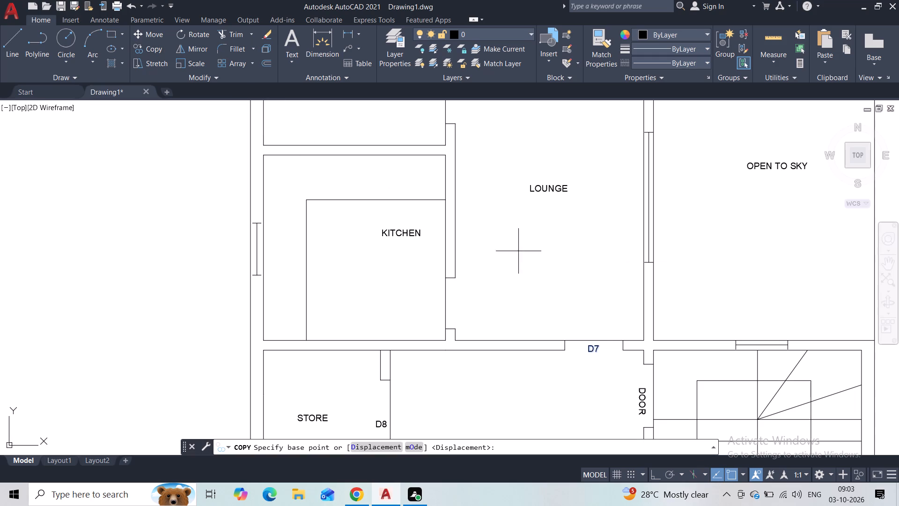
pyautogui.click(586, 349)
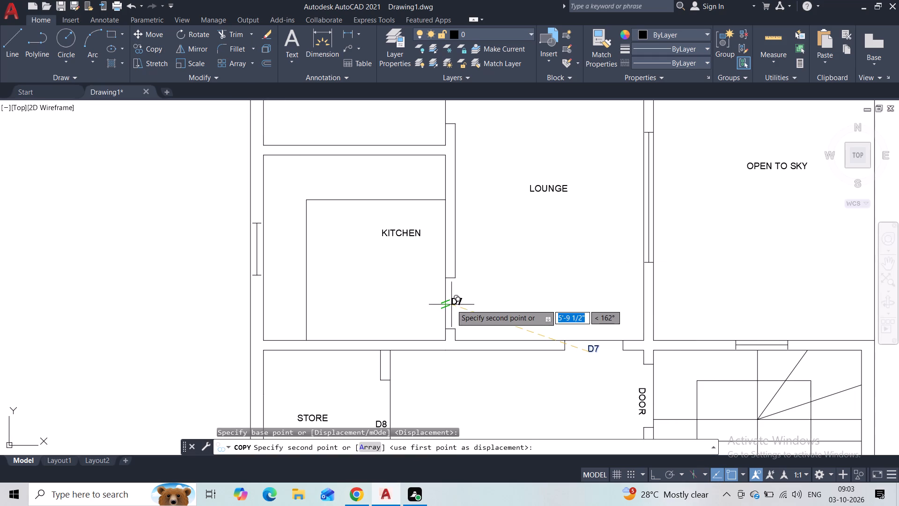
pyautogui.click(451, 305)
pyautogui.press('Escape')
# Change the copied tag at the kitchen door opening to D10.
pyautogui.scroll(-1, 475, 266)
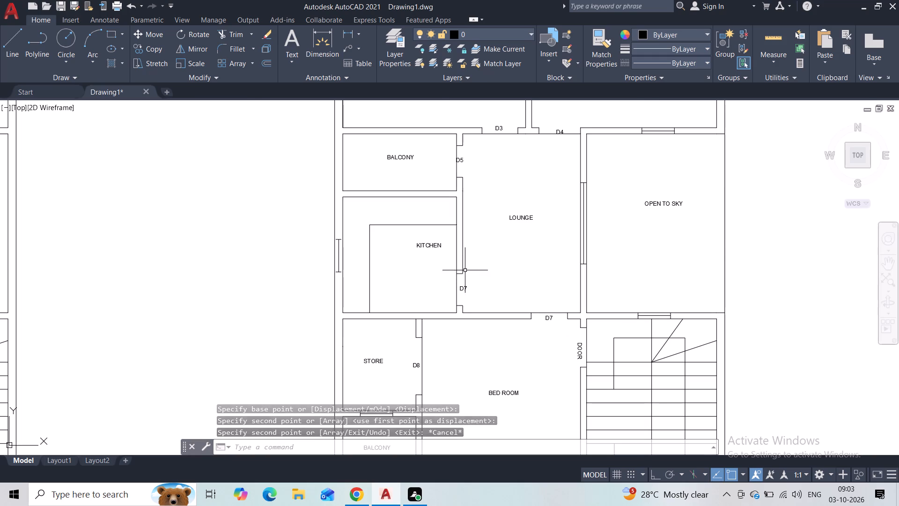
pyautogui.doubleClick(466, 290)
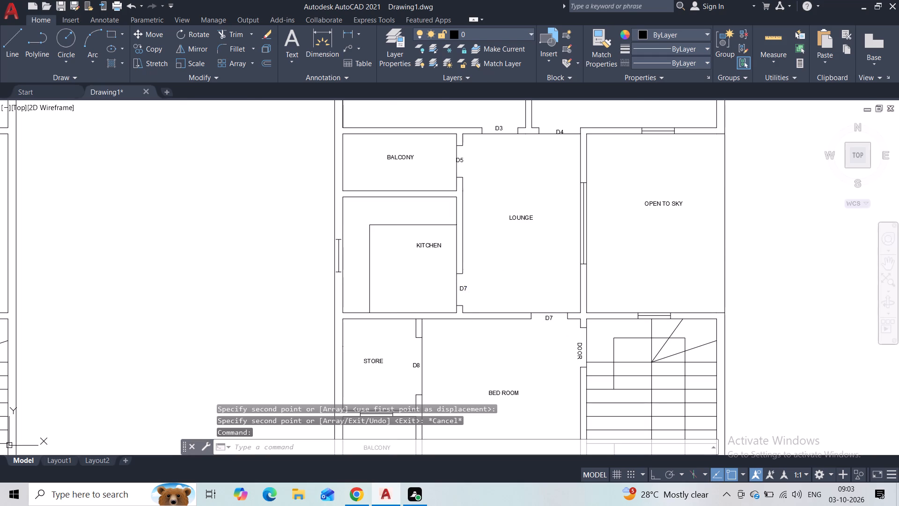
pyautogui.scroll(-2, 465, 295)
pyautogui.scroll(2, 464, 345)
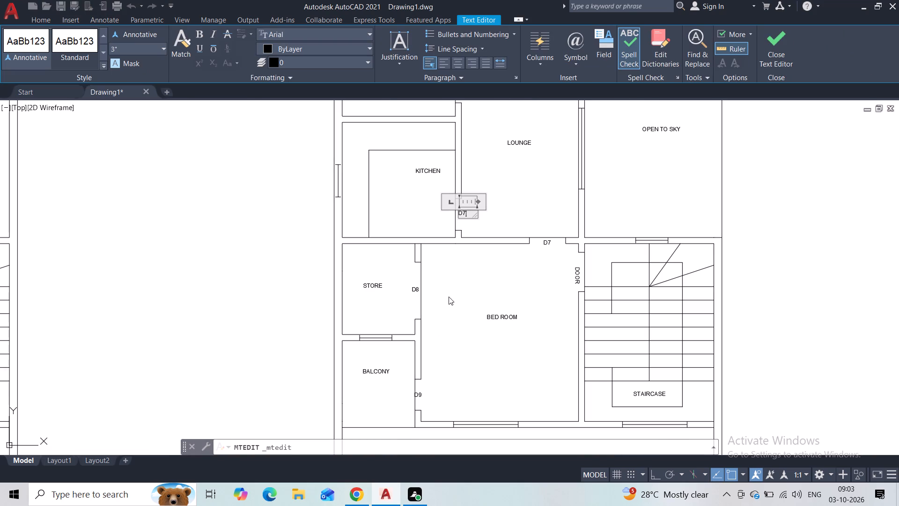
pyautogui.press('BackSpace')
pyautogui.write('10')
pyautogui.click(510, 227)
# Compare the ground floor plan with the first floor plan, examining its rooms and walls for missing doors and windows.
pyautogui.scroll(-1, 510, 227)
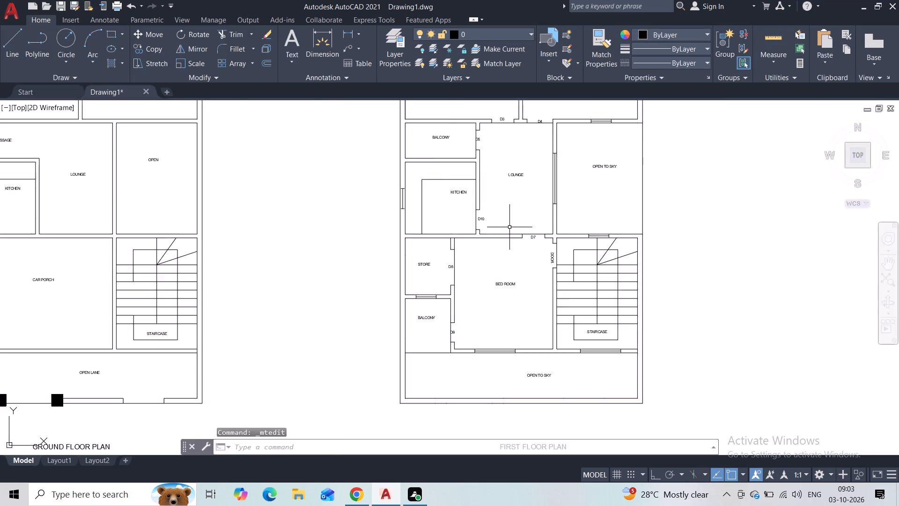
pyautogui.scroll(-1, 509, 227)
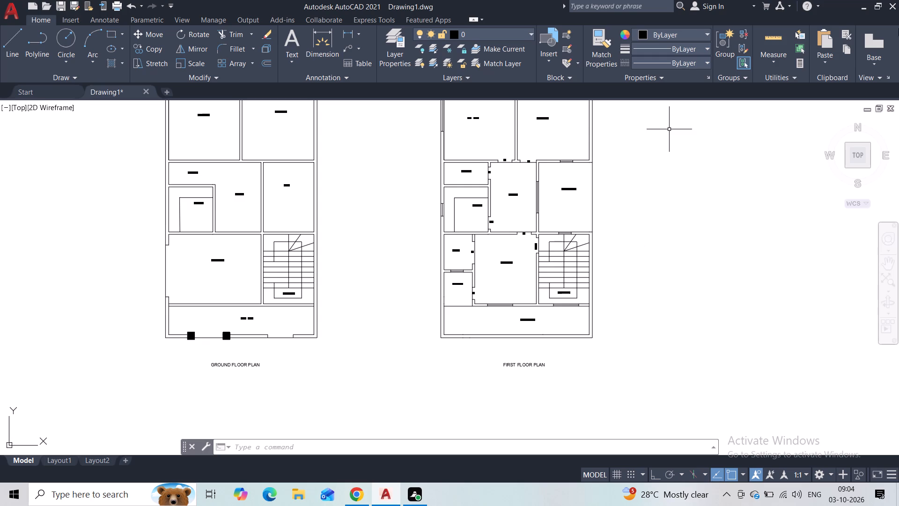
pyautogui.moveTo(624, 223); pyautogui.dragTo(618, 313, button='middle')
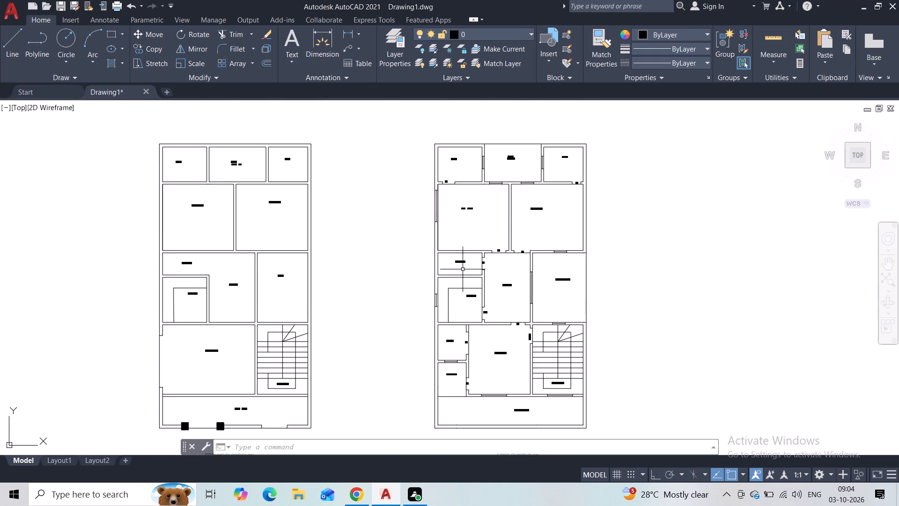
pyautogui.scroll(2, 462, 268)
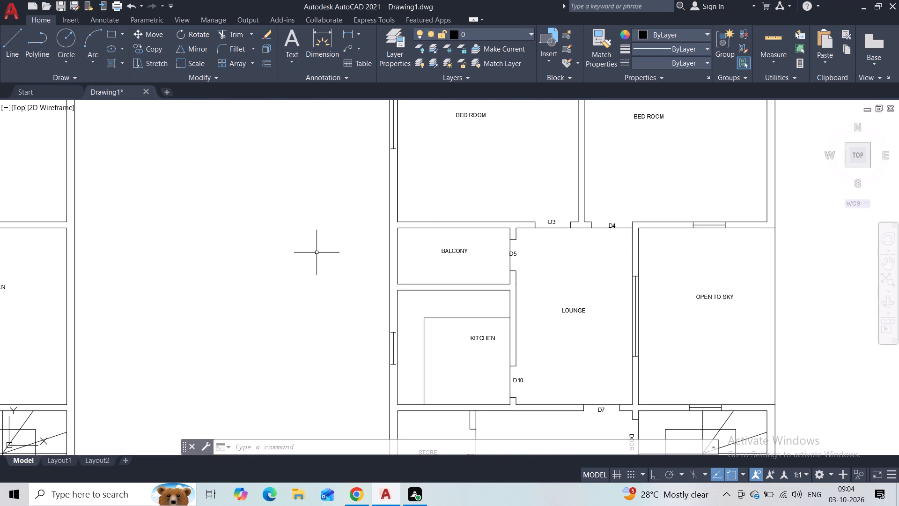
pyautogui.scroll(-2, 303, 254)
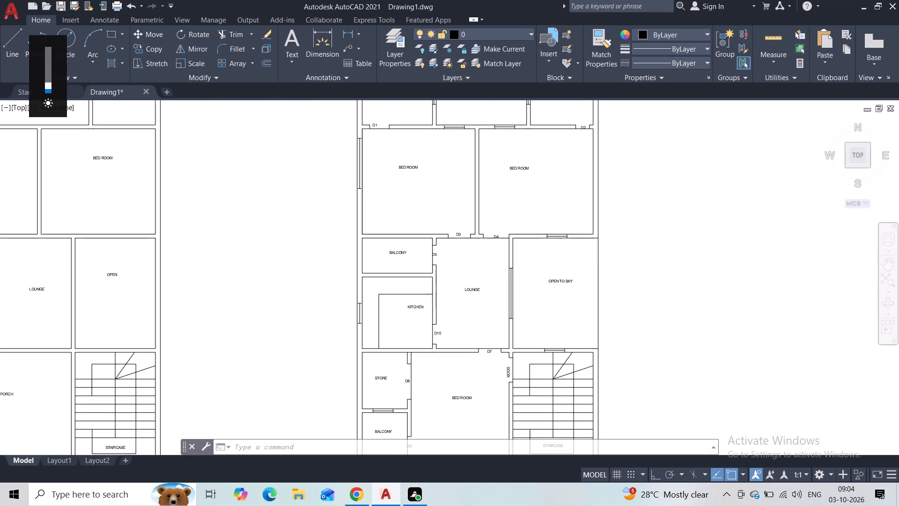
pyautogui.moveTo(275, 253); pyautogui.dragTo(356, 232, button='middle')
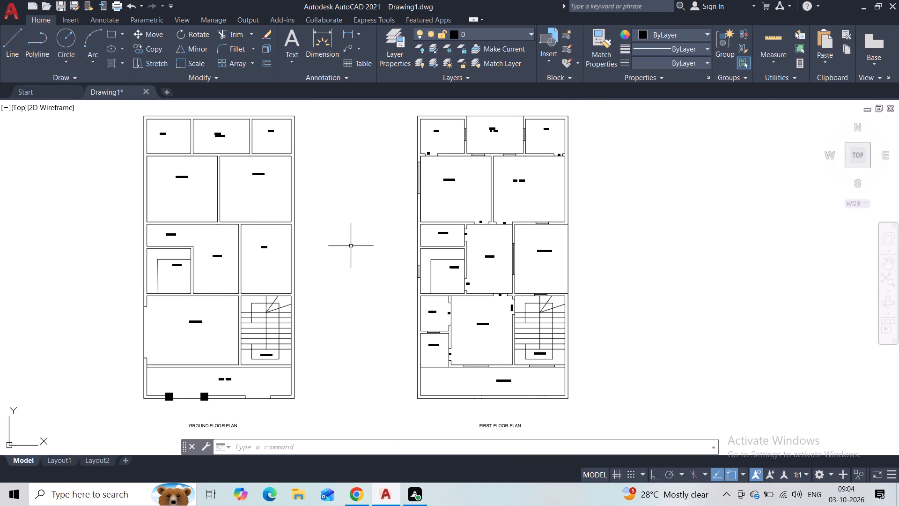
pyautogui.scroll(1, 158, 314)
pyautogui.moveTo(158, 314); pyautogui.dragTo(234, 306, button='middle')
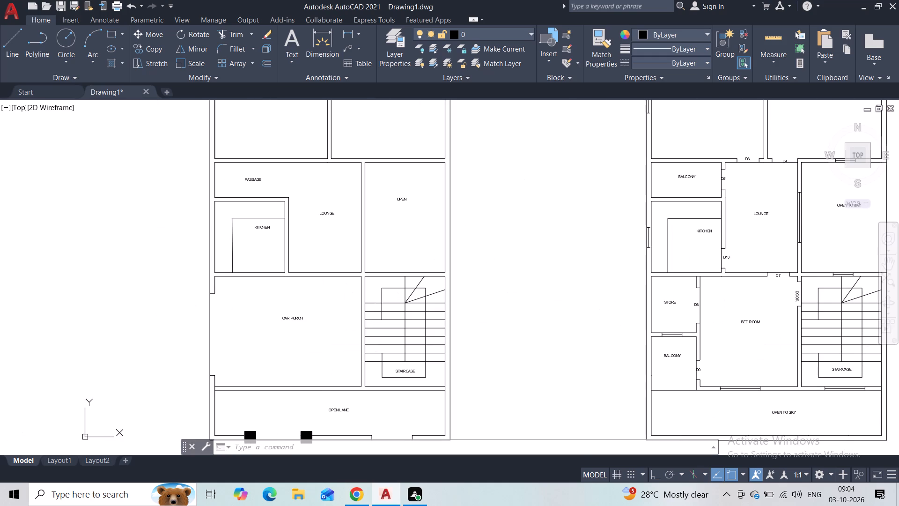
pyautogui.moveTo(325, 230); pyautogui.dragTo(310, 353, button='middle')
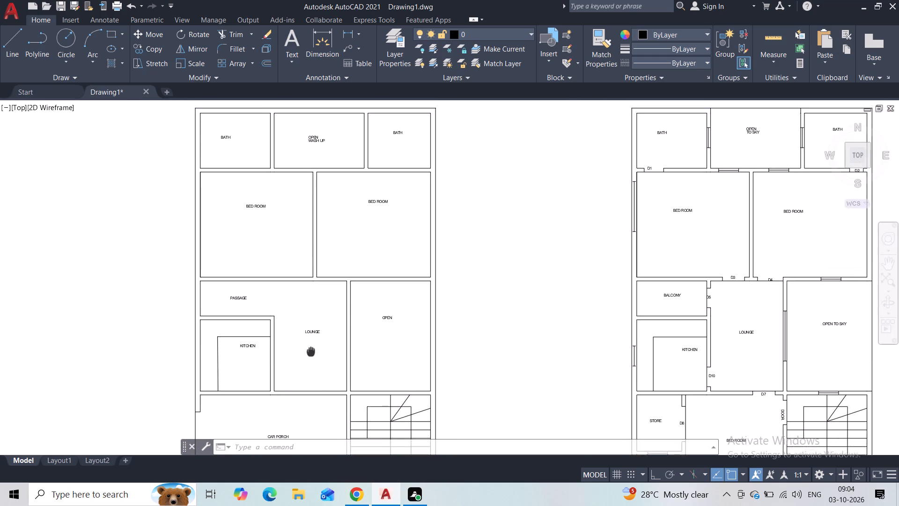
pyautogui.moveTo(310, 353); pyautogui.dragTo(304, 393, button='middle')
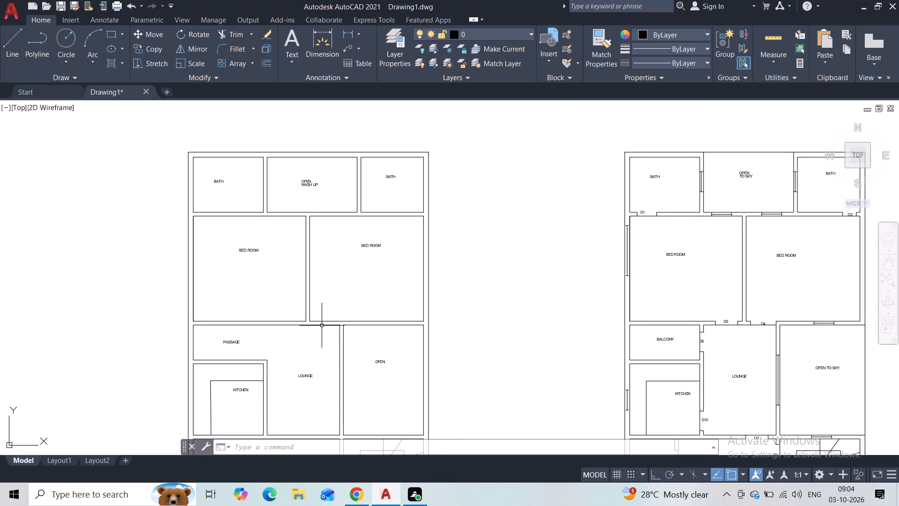
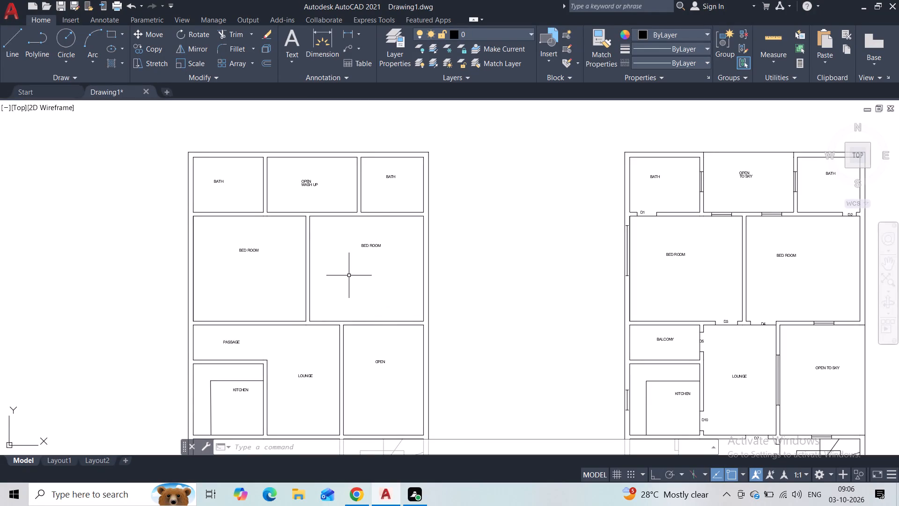
# Compare the ground and first floor plans, examining their rooms, openings and labels down to the car porch and open lane.
pyautogui.scroll(-1, 367, 260)
pyautogui.moveTo(367, 349); pyautogui.dragTo(371, 288, button='middle')
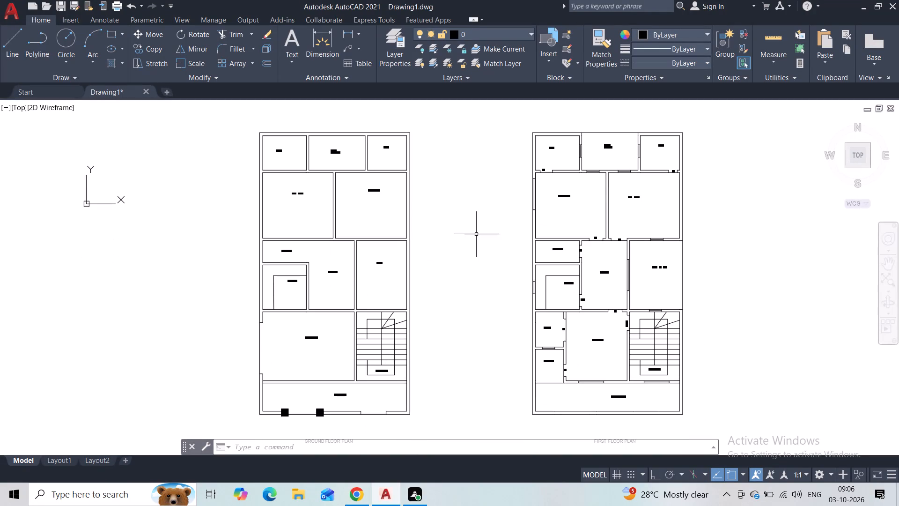
pyautogui.scroll(2, 583, 194)
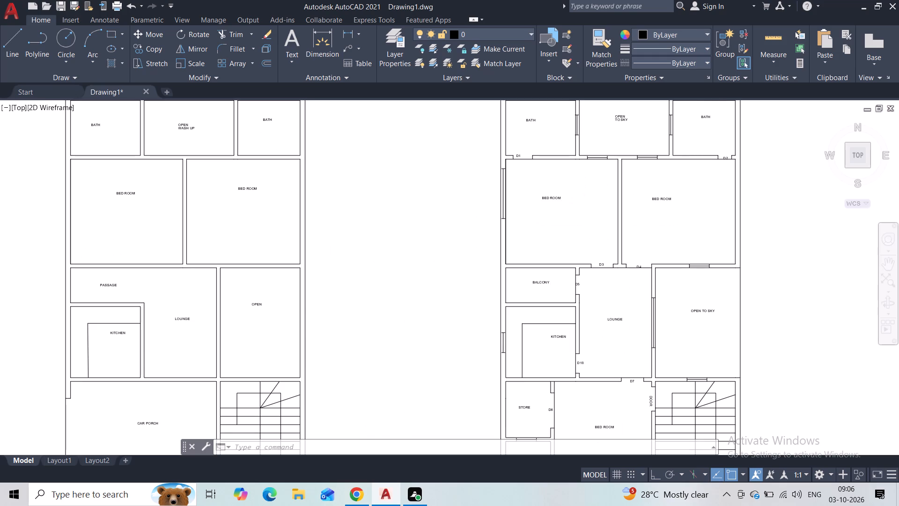
pyautogui.moveTo(581, 182); pyautogui.dragTo(474, 345, button='middle')
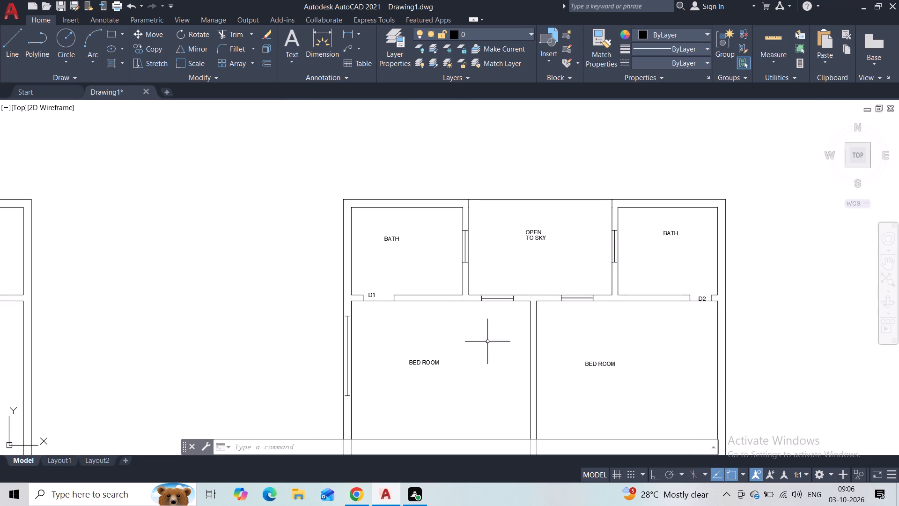
pyautogui.moveTo(487, 350); pyautogui.dragTo(479, 199, button='middle')
pyautogui.scroll(-1, 464, 278)
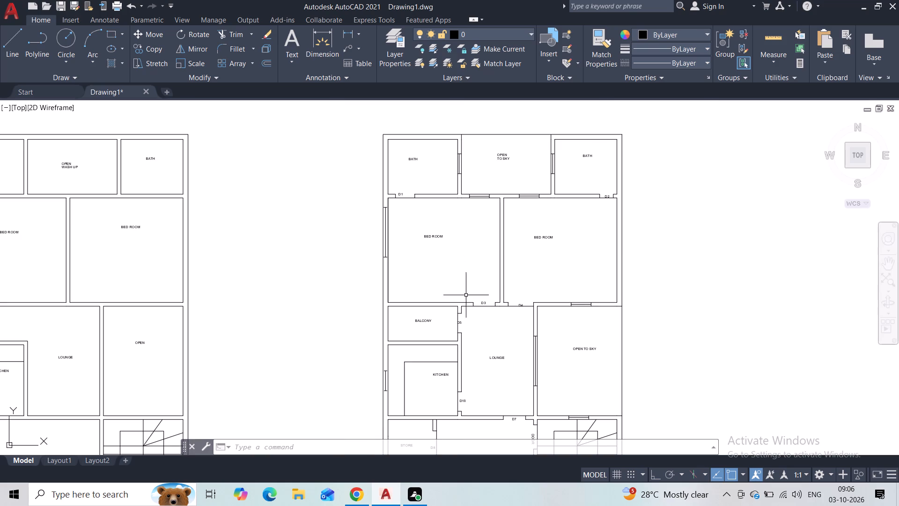
pyautogui.moveTo(479, 341); pyautogui.dragTo(502, 157, button='middle')
pyautogui.moveTo(286, 301); pyautogui.dragTo(473, 225, button='middle')
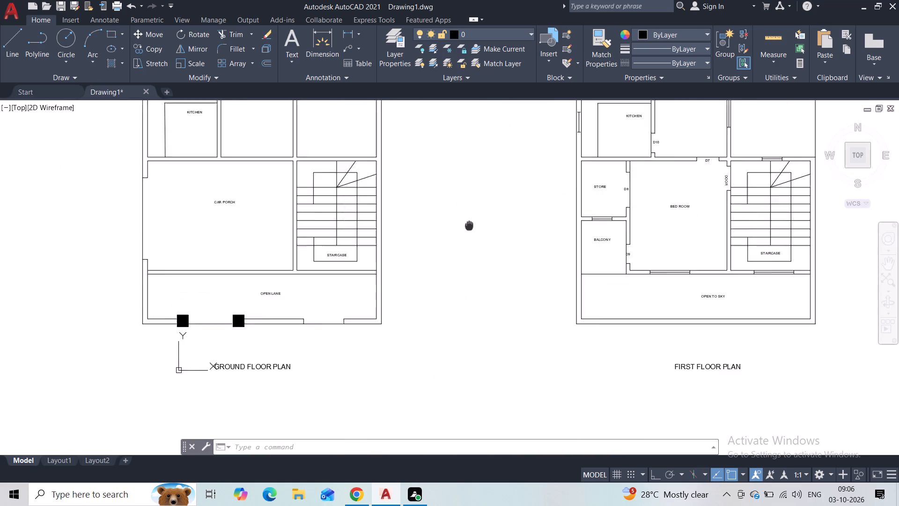
pyautogui.moveTo(473, 225); pyautogui.dragTo(475, 224, button='middle')
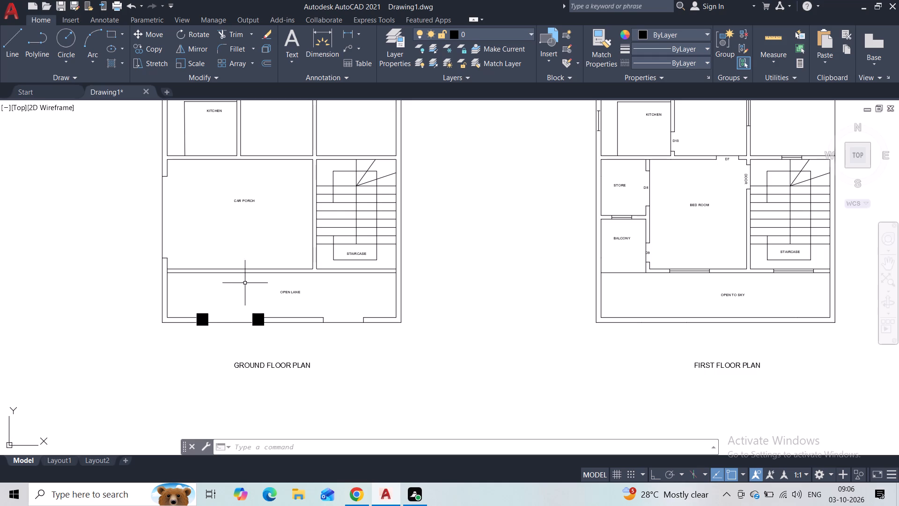
# Copy the CAR PORCH label to the opening between the two columns, the porch's outer wall opening and the smaller open lane opening.
pyautogui.click(253, 202)
pyautogui.click(151, 46)
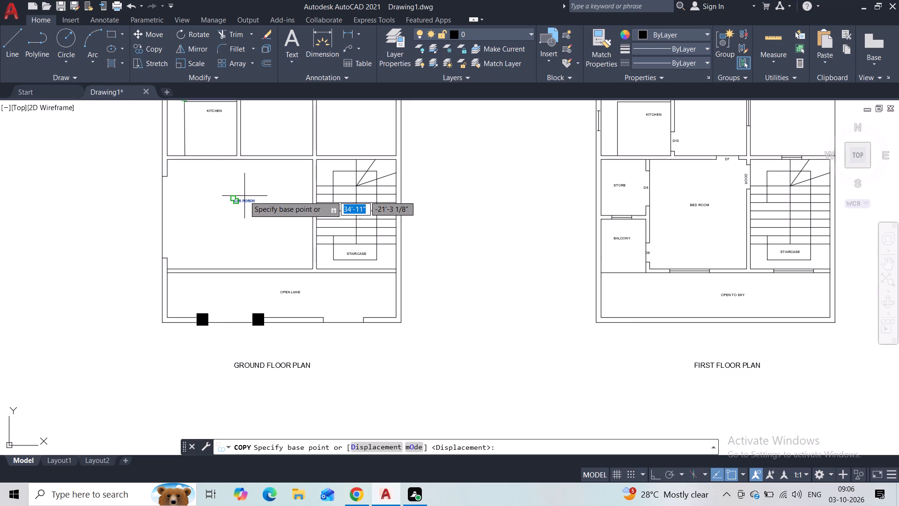
pyautogui.click(244, 201)
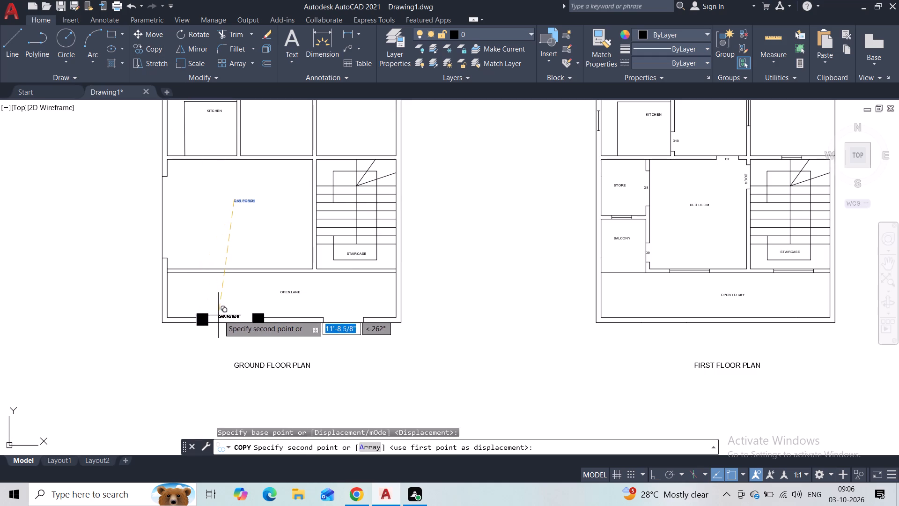
pyautogui.click(219, 315)
pyautogui.click(167, 216)
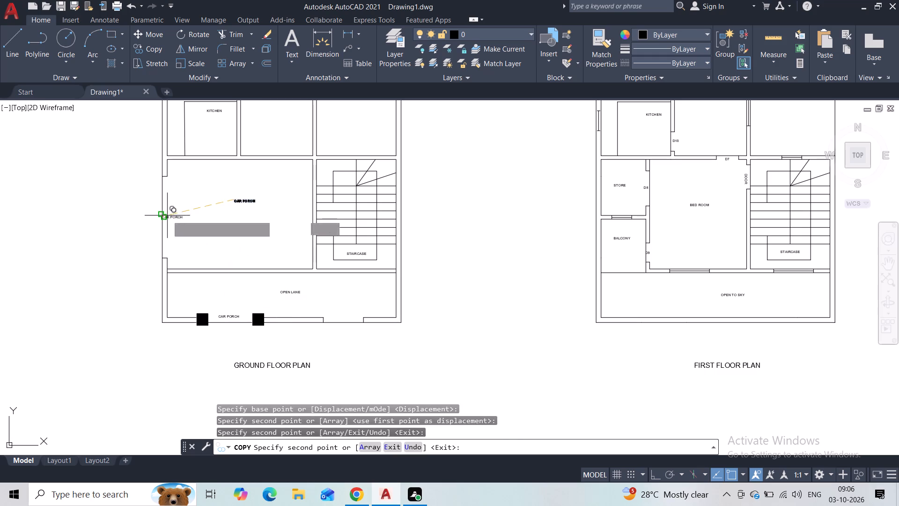
pyautogui.click(332, 317)
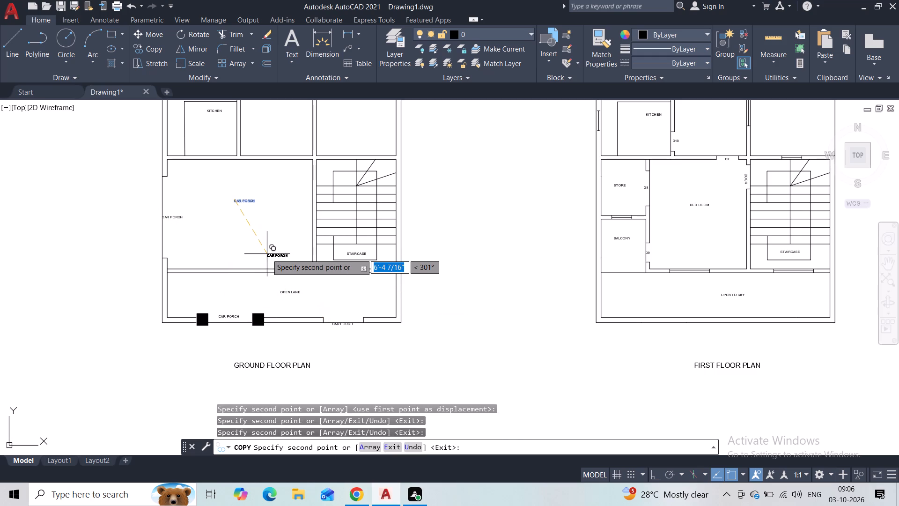
pyautogui.press('Escape')
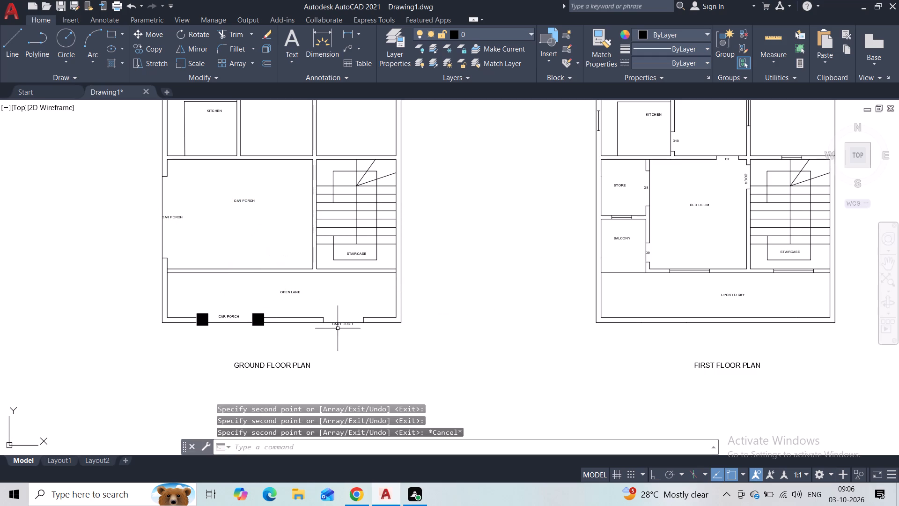
# Change the copied label between the two black columns to MAIN GATE.
pyautogui.doubleClick(240, 316)
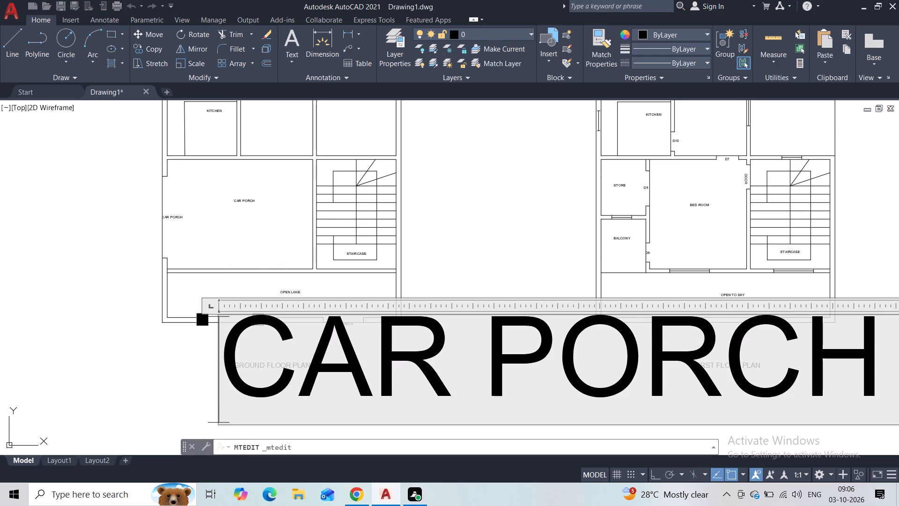
pyautogui.click(898, 357)
pyautogui.press('BackSpace')
pyautogui.press('BackSpace')
pyautogui.press('BackSpace')
pyautogui.press('BackSpace')
pyautogui.press('BackSpace')
pyautogui.press('BackSpace')
pyautogui.press('BackSpace')
pyautogui.press('BackSpace')
pyautogui.press('BackSpace')
pyautogui.press('BackSpace')
pyautogui.press('BackSpace')
pyautogui.press('BackSpace')
pyautogui.press('BackSpace')
pyautogui.press('BackSpace')
pyautogui.press('BackSpace')
pyautogui.press('BackSpace')
pyautogui.press('BackSpace')
pyautogui.press('BackSpace')
pyautogui.press('BackSpace')
pyautogui.press('BackSpace')
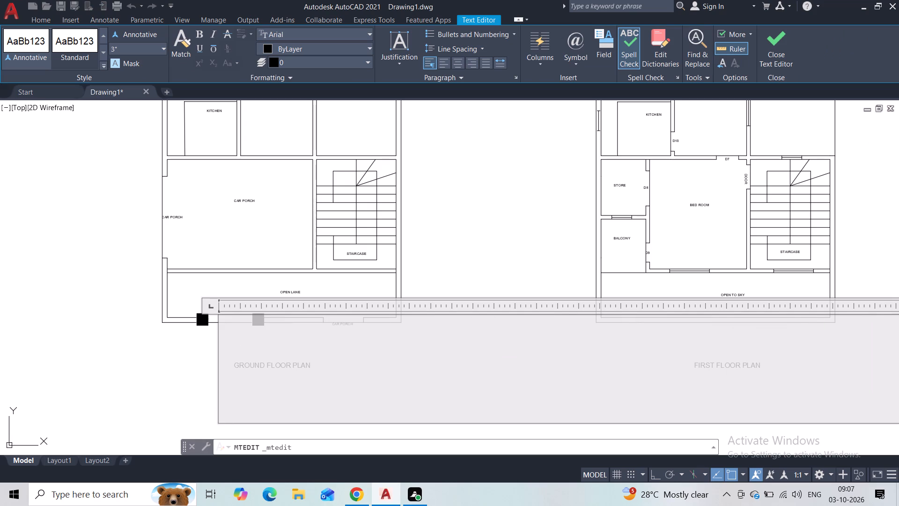
pyautogui.press('m')
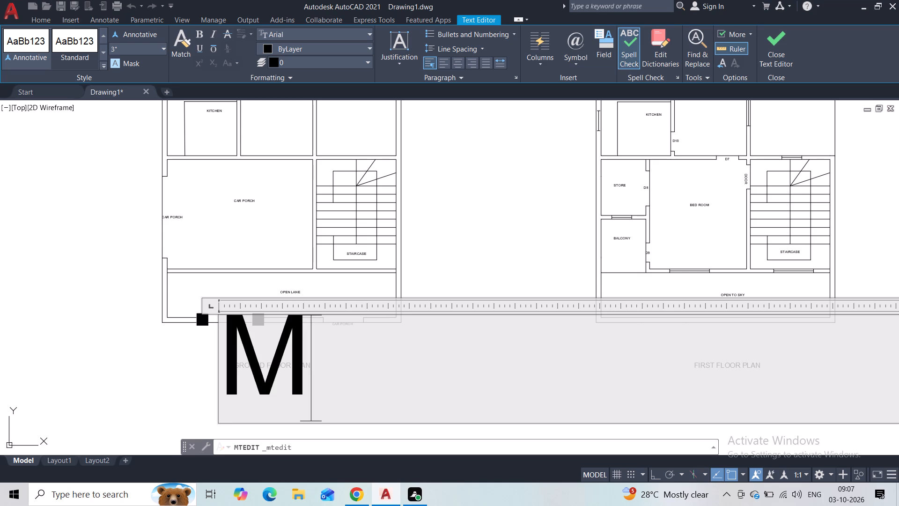
pyautogui.write('AIN GATE')
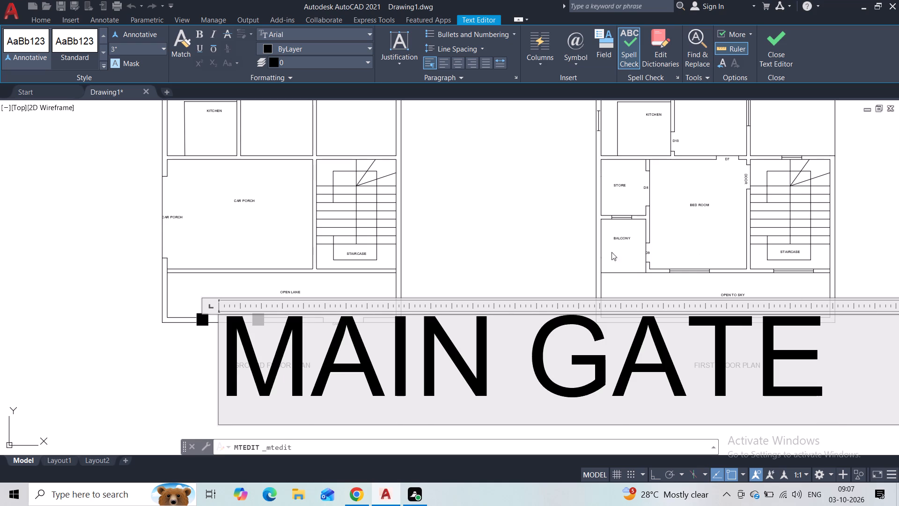
pyautogui.click(568, 245)
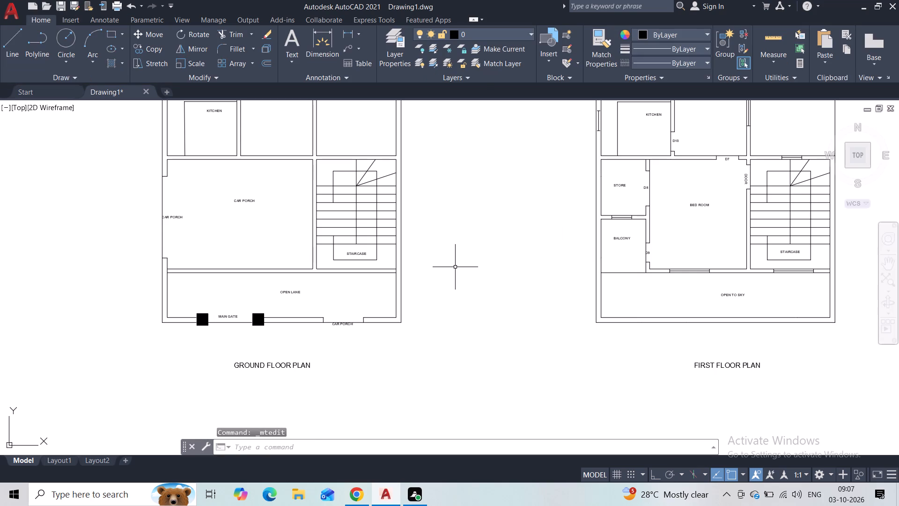
# Change the copied label at the smaller opening in the open lane's outer wall to GATE.
pyautogui.doubleClick(338, 326)
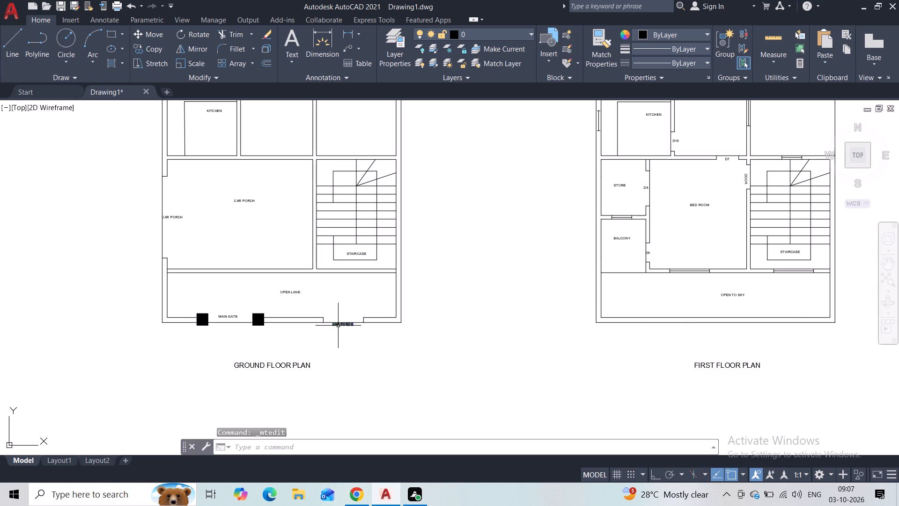
pyautogui.scroll(-1, 860, 359)
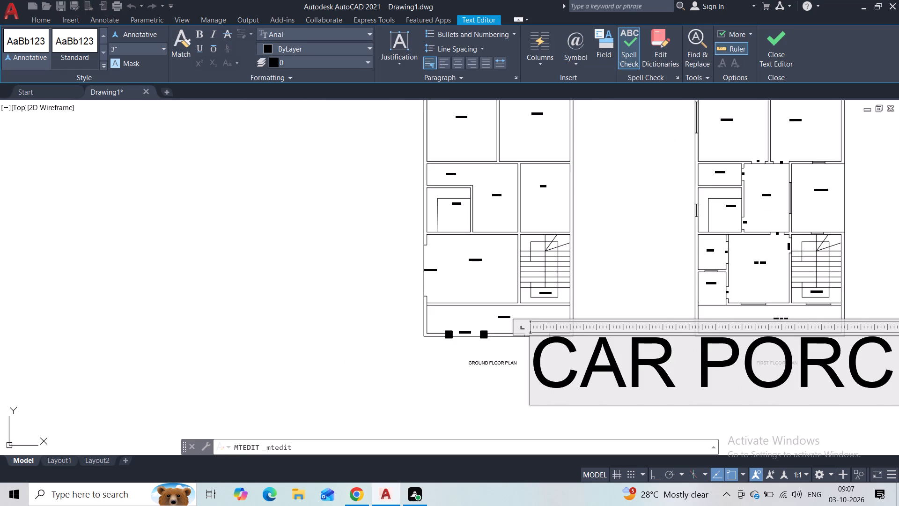
pyautogui.scroll(-1, 887, 360)
pyautogui.moveTo(893, 362); pyautogui.dragTo(808, 368, button='middle')
pyautogui.click(844, 361)
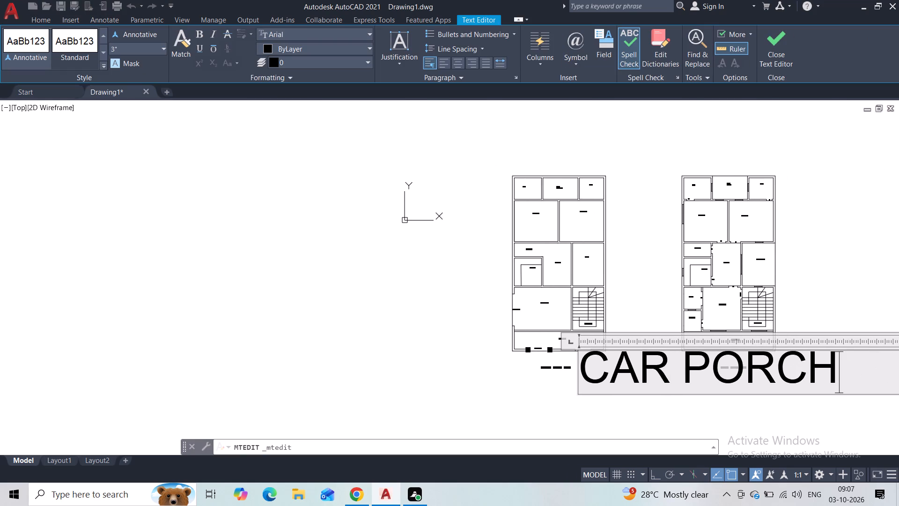
pyautogui.press('BackSpace')
pyautogui.press('BackSpace')
pyautogui.press('BackSpace')
pyautogui.press('BackSpace')
pyautogui.press('BackSpace')
pyautogui.press('BackSpace')
pyautogui.press('BackSpace')
pyautogui.press('BackSpace')
pyautogui.press('BackSpace')
pyautogui.press('BackSpace')
pyautogui.press('BackSpace')
pyautogui.press('BackSpace')
pyautogui.press('BackSpace')
pyautogui.press('BackSpace')
pyautogui.press('BackSpace')
pyautogui.press('BackSpace')
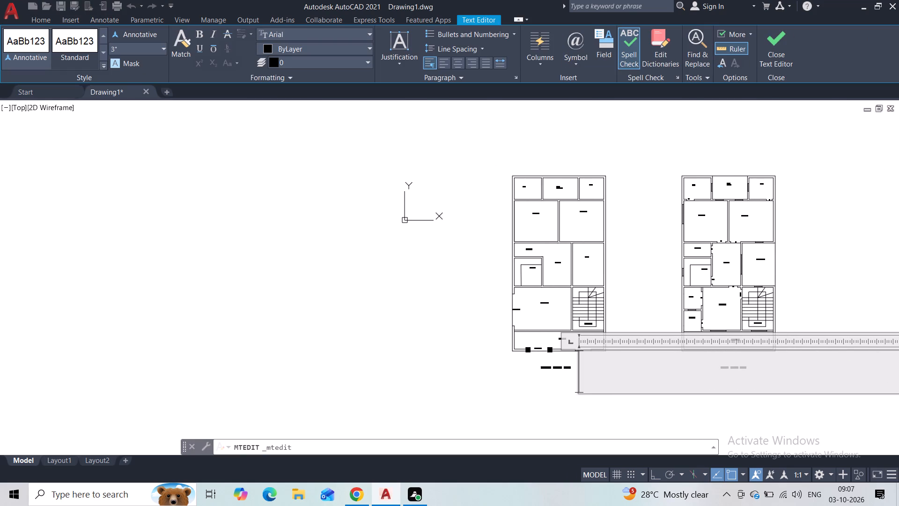
pyautogui.write('GATE')
pyautogui.click(665, 259)
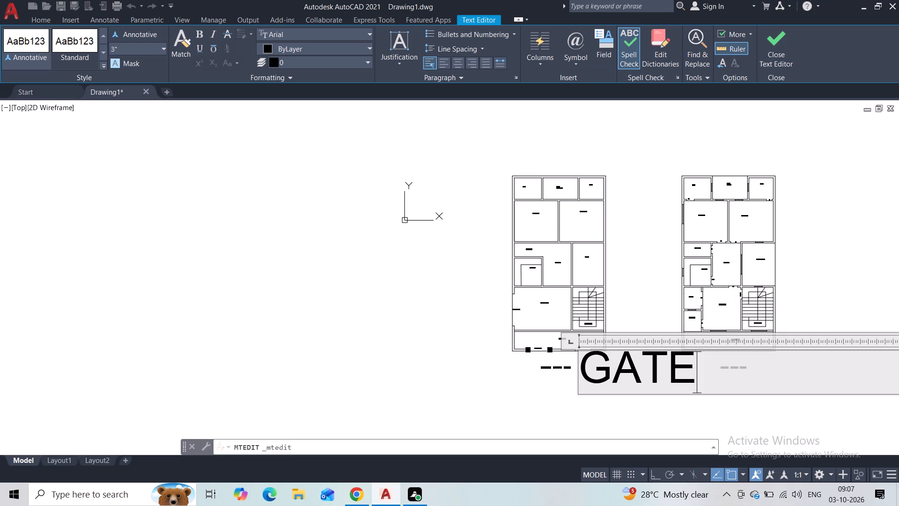
# Rotate the copied CAR PORCH label at the porch's outer wall opening to 270° so it reads vertically.
pyautogui.scroll(3, 522, 322)
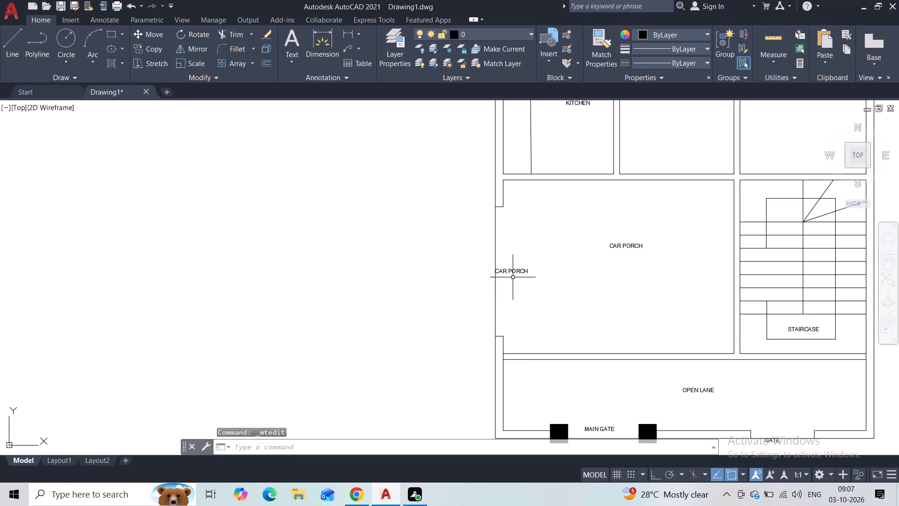
pyautogui.click(514, 271)
pyautogui.click(202, 37)
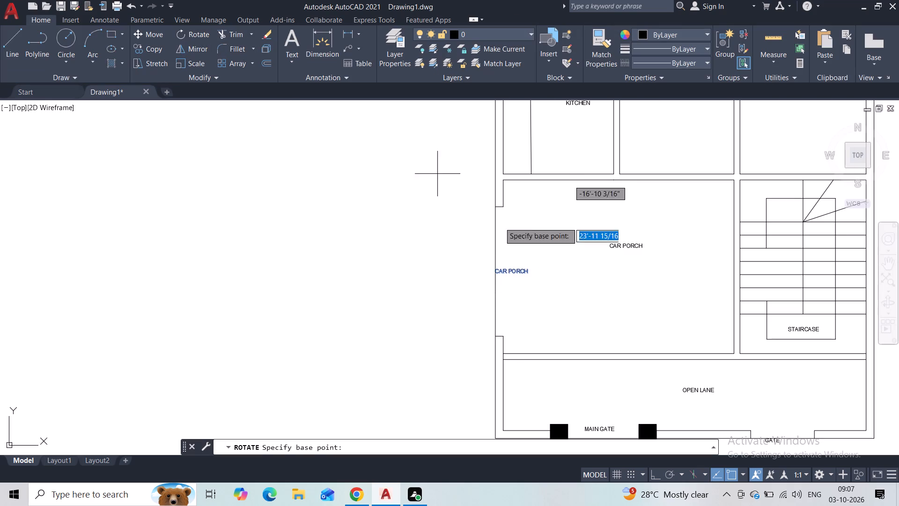
pyautogui.click(527, 273)
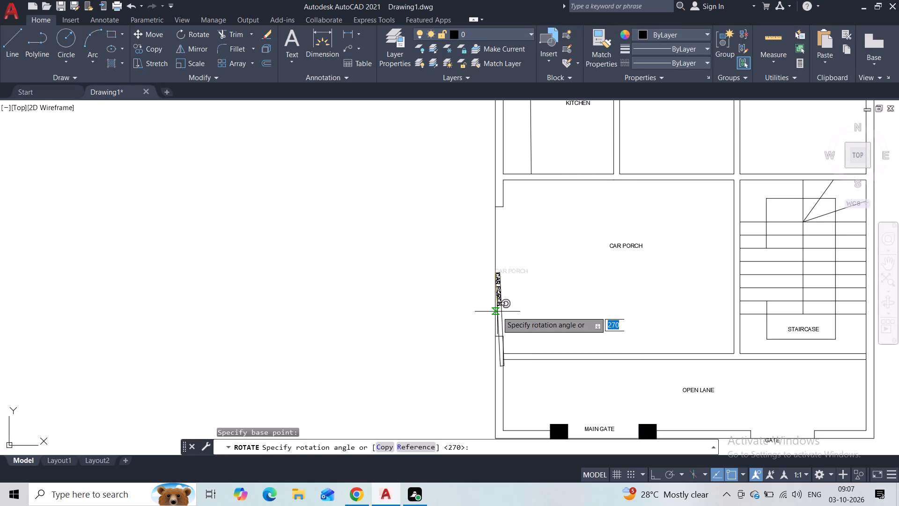
pyautogui.click(495, 313)
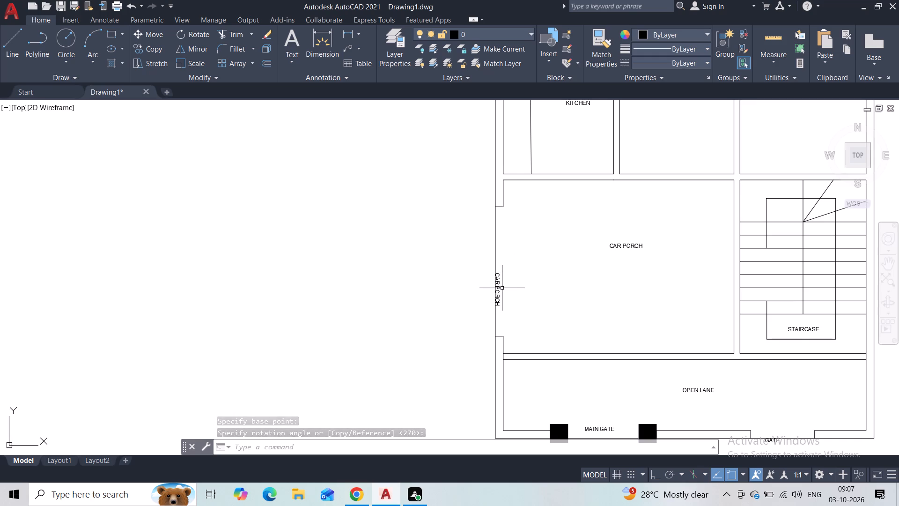
# Change the rotated label at the car porch's outer wall opening to M GATE.
pyautogui.doubleClick(498, 286)
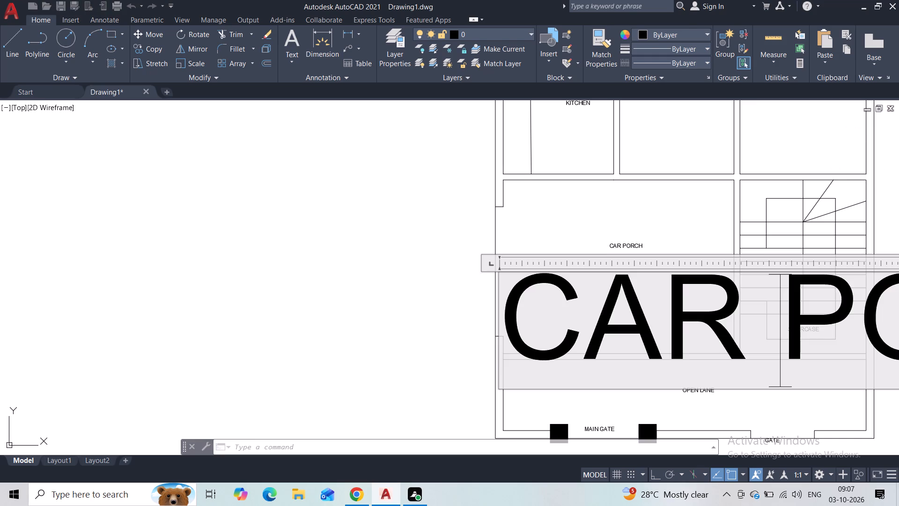
pyautogui.scroll(-3, 695, 333)
pyautogui.click(897, 327)
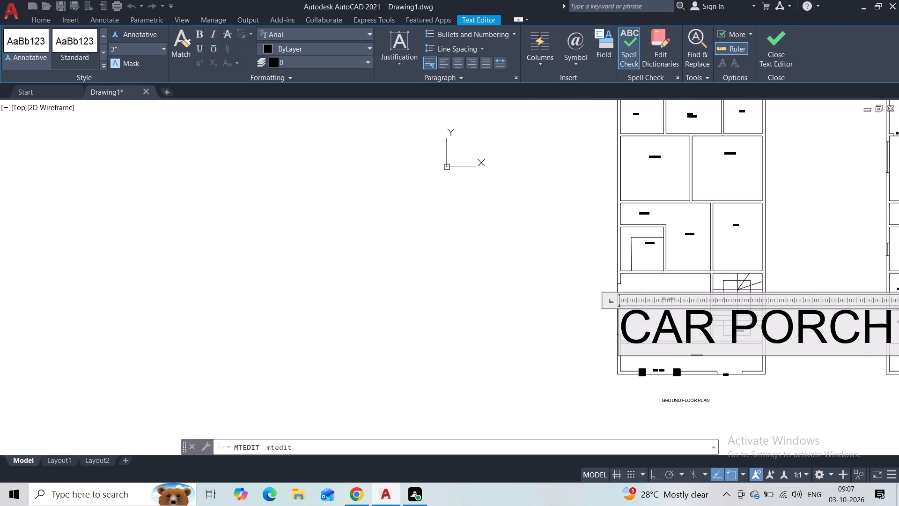
pyautogui.press('BackSpace')
pyautogui.press('BackSpace')
pyautogui.press('BackSpace')
pyautogui.press('BackSpace')
pyautogui.press('BackSpace')
pyautogui.press('BackSpace')
pyautogui.press('BackSpace')
pyautogui.press('BackSpace')
pyautogui.press('BackSpace')
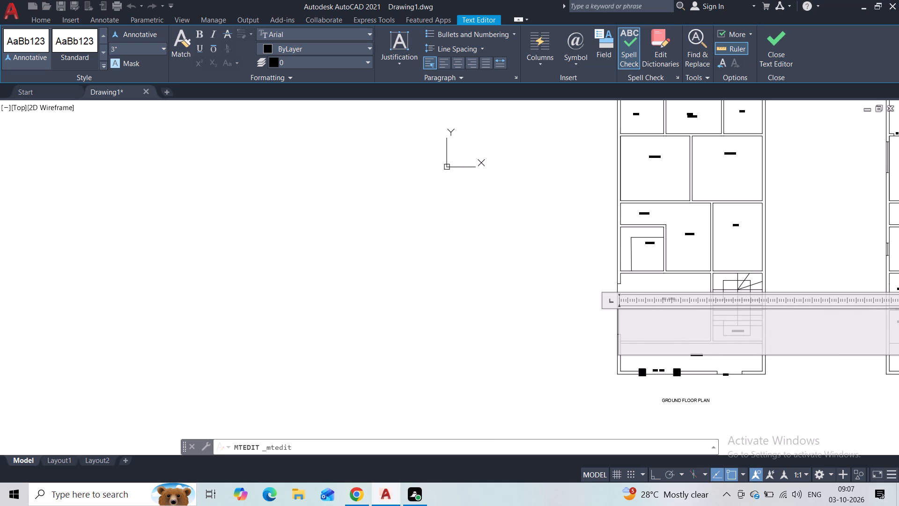
pyautogui.write('M GATE')
pyautogui.click(849, 245)
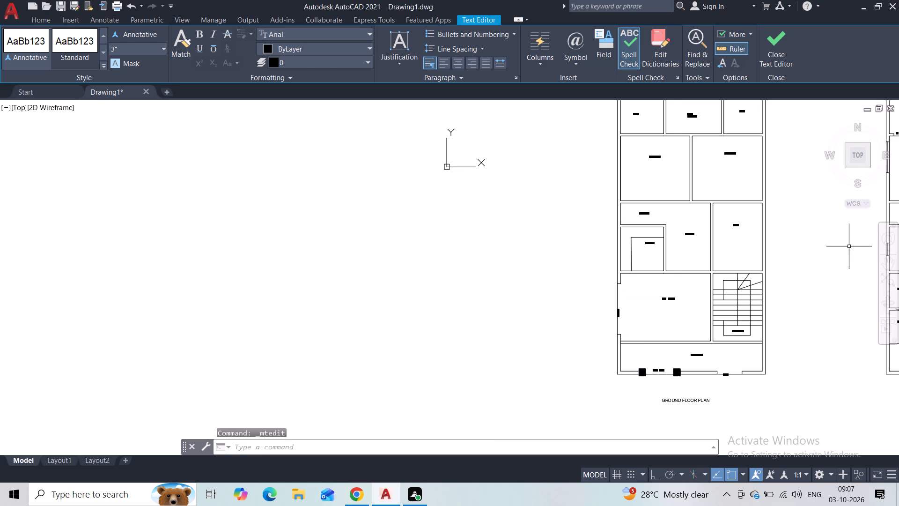
# Review the ground floor plan, examining the gate labels and the bath and open wash up rooms.
pyautogui.scroll(-1, 641, 300)
pyautogui.scroll(2, 637, 311)
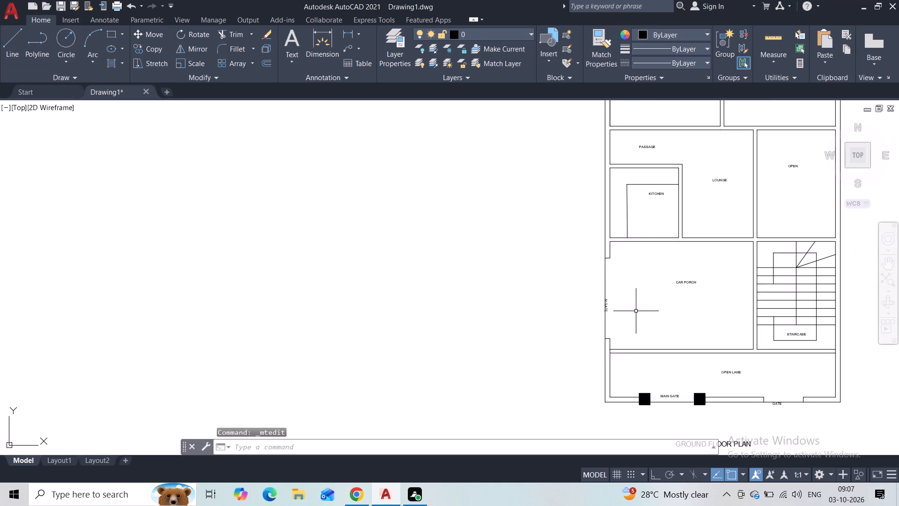
pyautogui.scroll(-1, 654, 281)
pyautogui.moveTo(654, 281); pyautogui.dragTo(525, 333, button='middle')
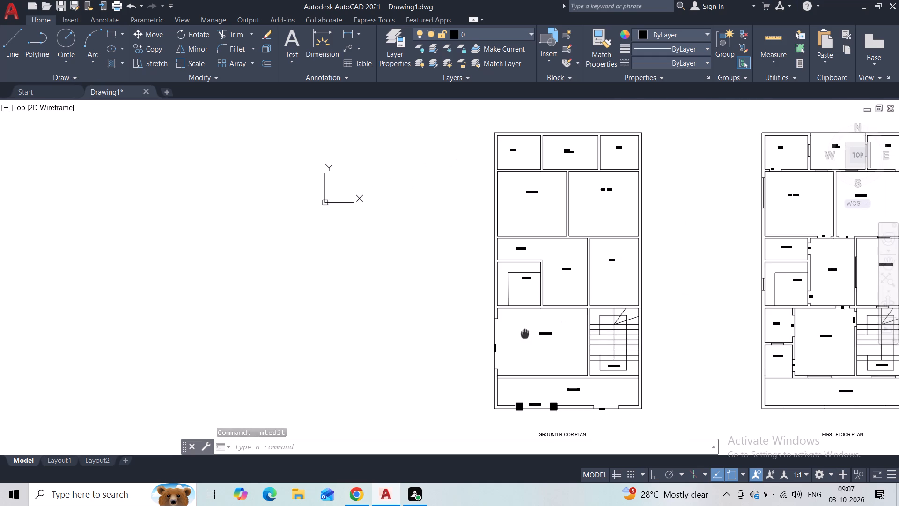
pyautogui.moveTo(525, 333); pyautogui.dragTo(525, 330, button='middle')
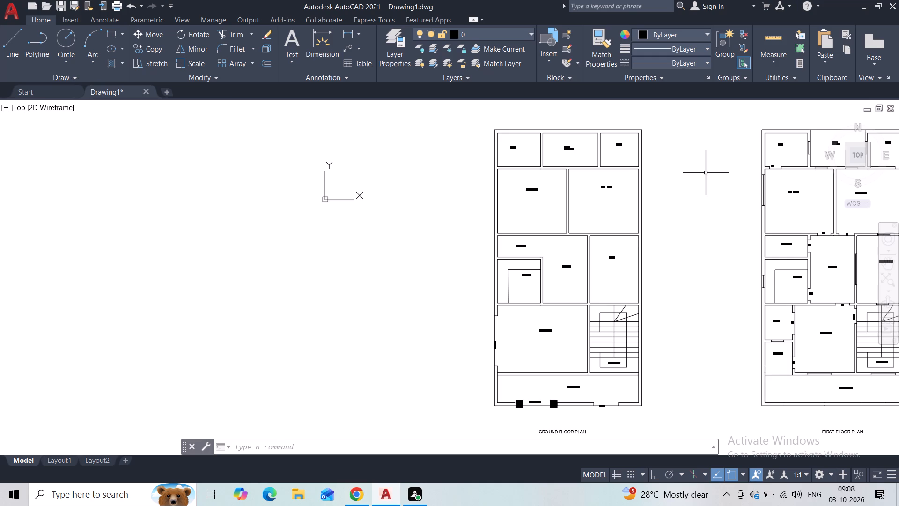
pyautogui.moveTo(426, 140); pyautogui.dragTo(421, 147, button='middle')
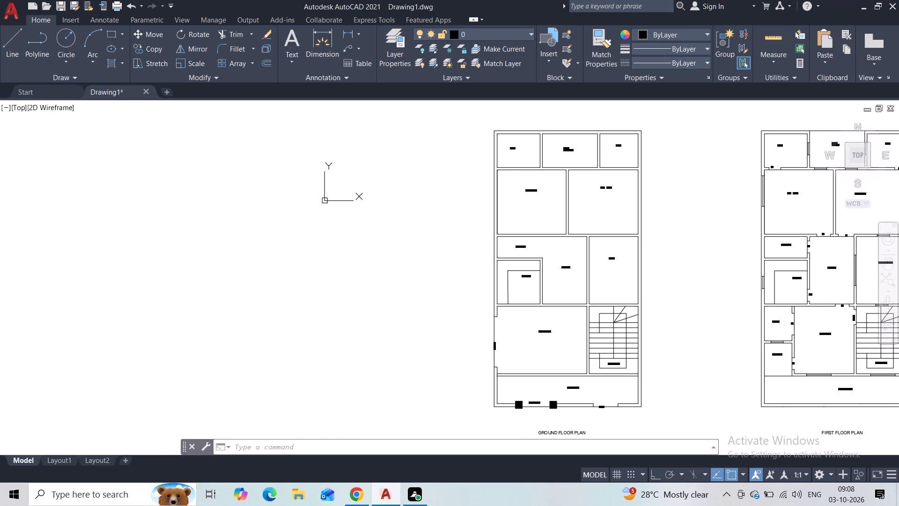
pyautogui.moveTo(421, 147); pyautogui.dragTo(92, 352, button='middle')
pyautogui.scroll(2, 145, 359)
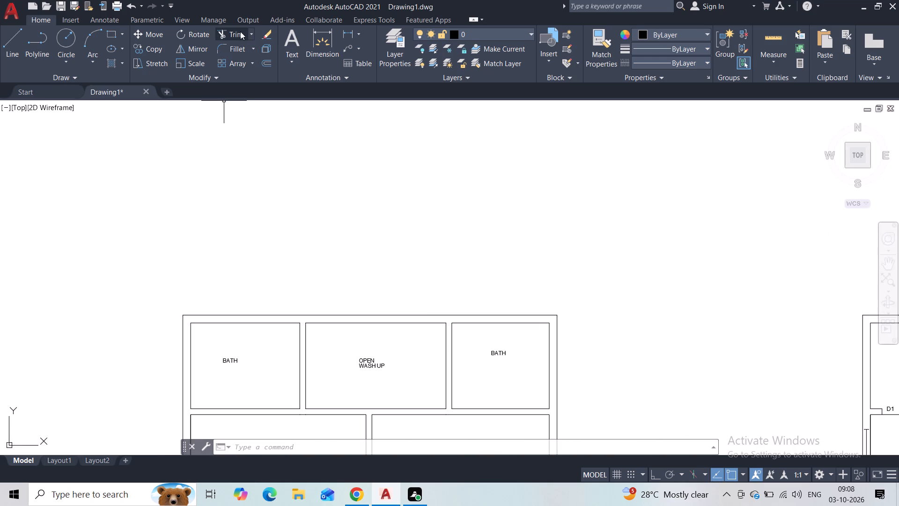
# Measure the ground floor plan's overall width along its top outer wall with a trial linear dimension.
pyautogui.click(347, 30)
pyautogui.click(183, 315)
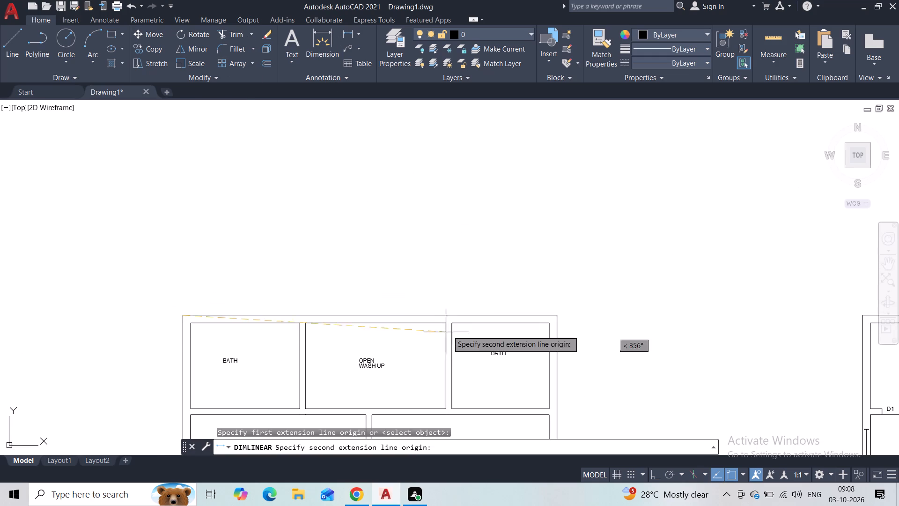
pyautogui.click(558, 316)
pyautogui.scroll(3, 421, 268)
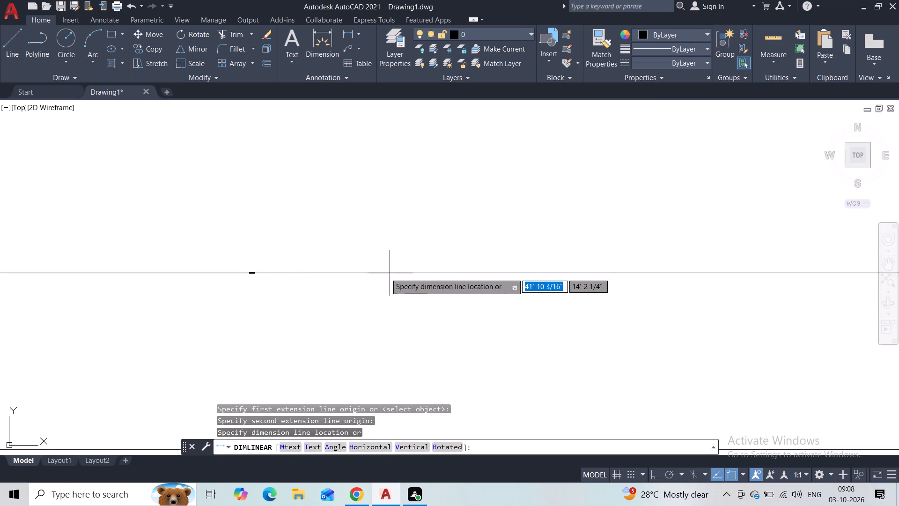
pyautogui.scroll(3, 268, 266)
pyautogui.scroll(4, 183, 265)
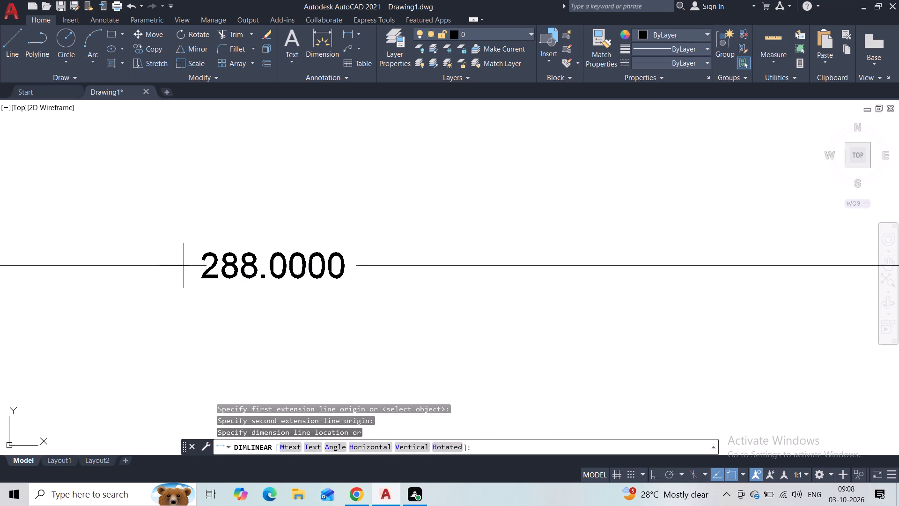
pyautogui.scroll(-6, 222, 298)
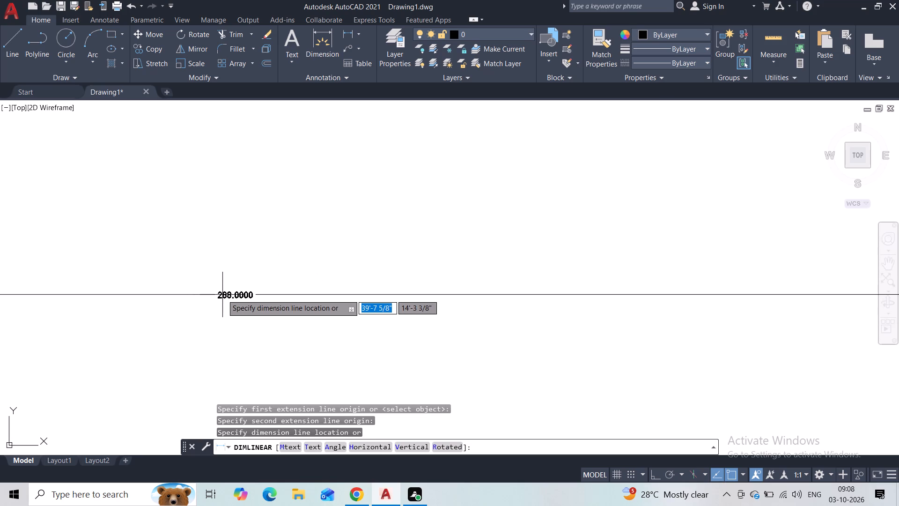
pyautogui.press('Escape')
pyautogui.press('Escape')
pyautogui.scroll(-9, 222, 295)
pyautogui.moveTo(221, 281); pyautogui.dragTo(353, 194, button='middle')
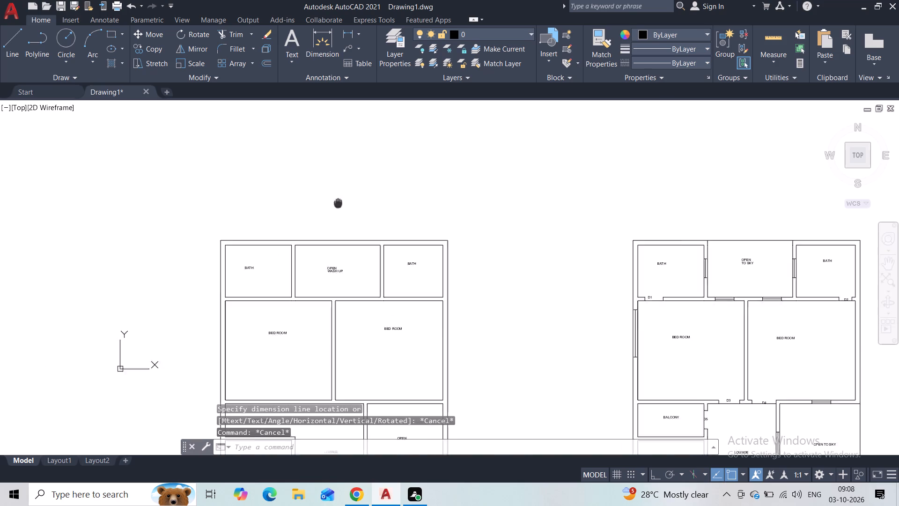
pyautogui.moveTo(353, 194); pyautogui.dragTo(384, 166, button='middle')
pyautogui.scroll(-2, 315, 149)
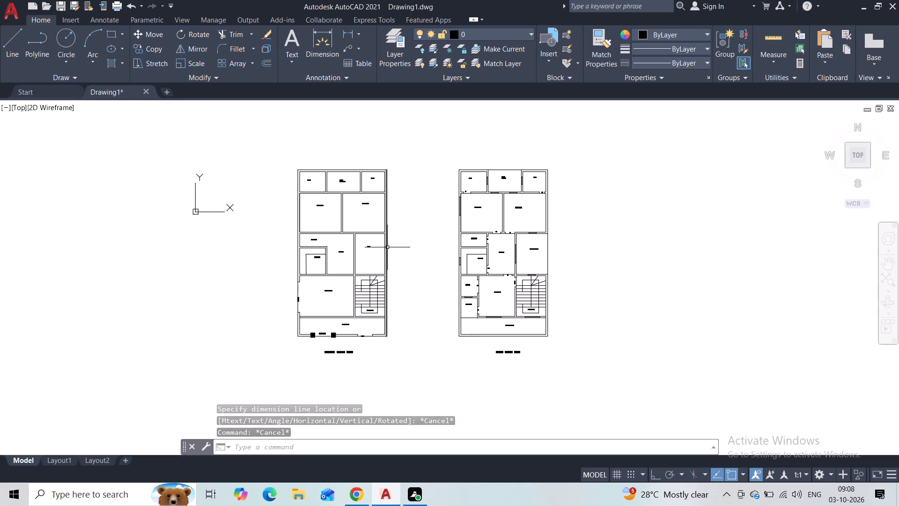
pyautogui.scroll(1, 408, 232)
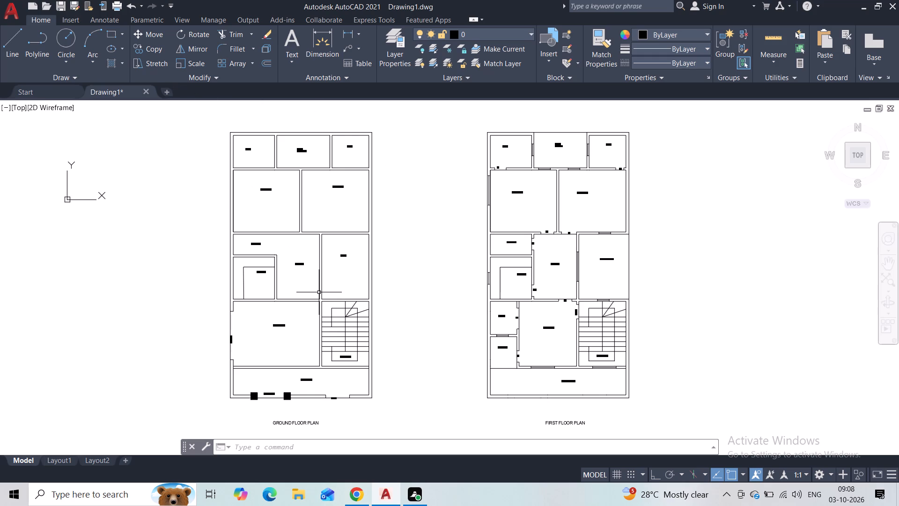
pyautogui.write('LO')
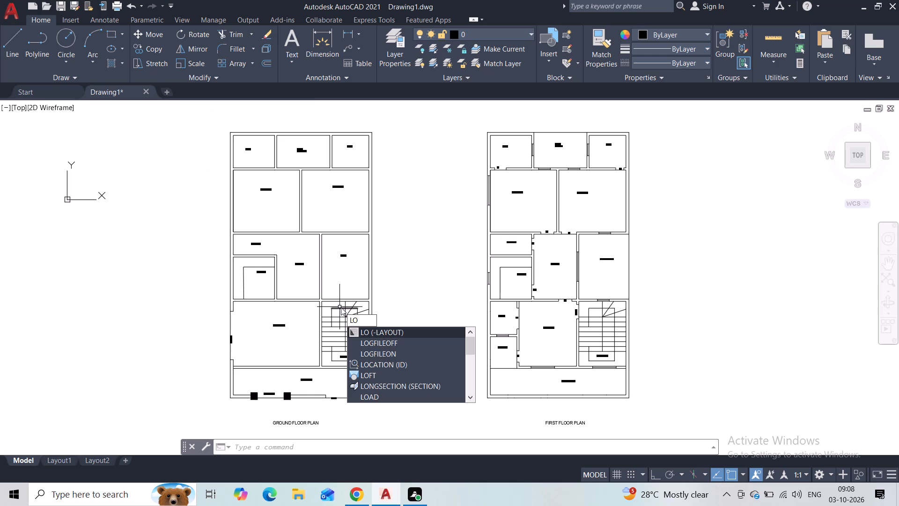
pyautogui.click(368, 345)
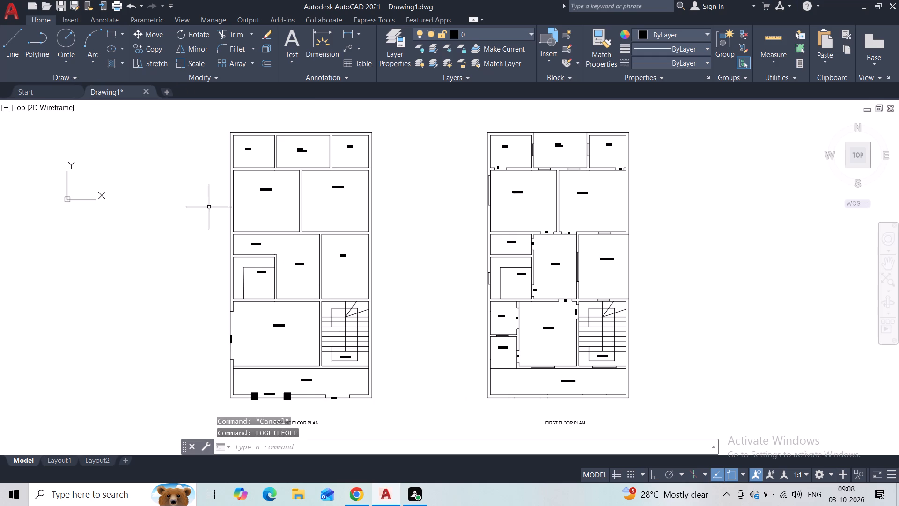
# Save the drawing as Drawing7 in the Documents folder.
pyautogui.click(74, 6)
pyautogui.click(352, 197)
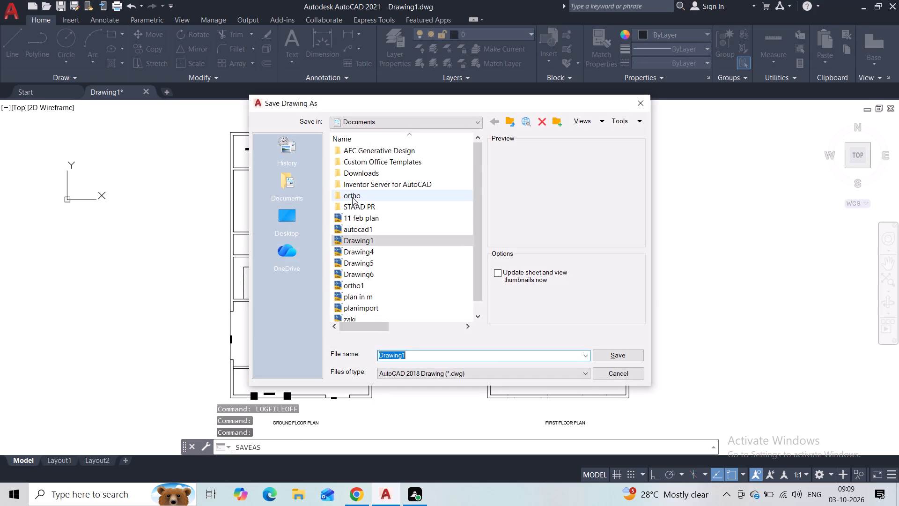
pyautogui.doubleClick(416, 351)
pyautogui.click(412, 353)
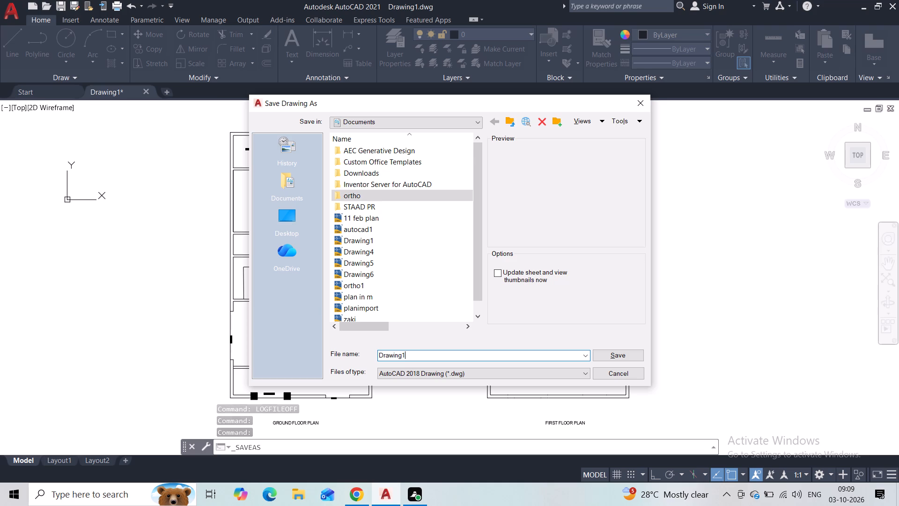
pyautogui.press('BackSpace')
pyautogui.press('7')
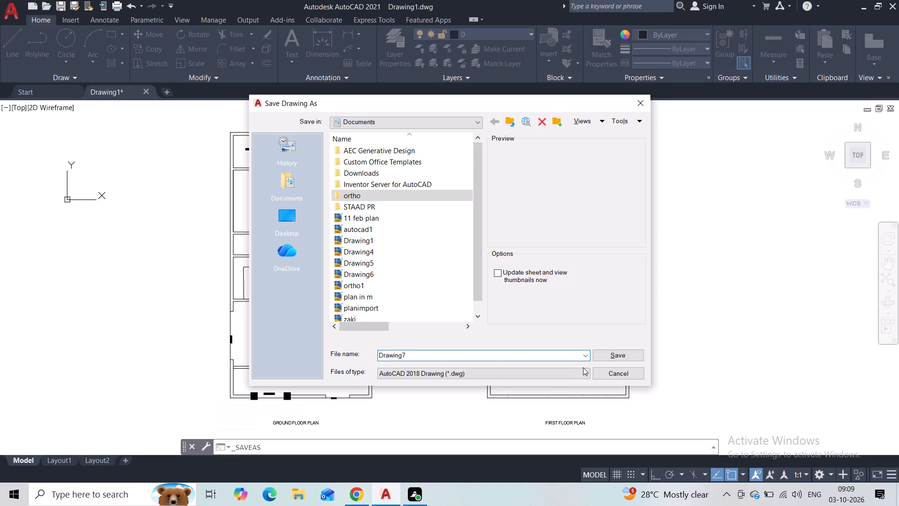
pyautogui.click(601, 355)
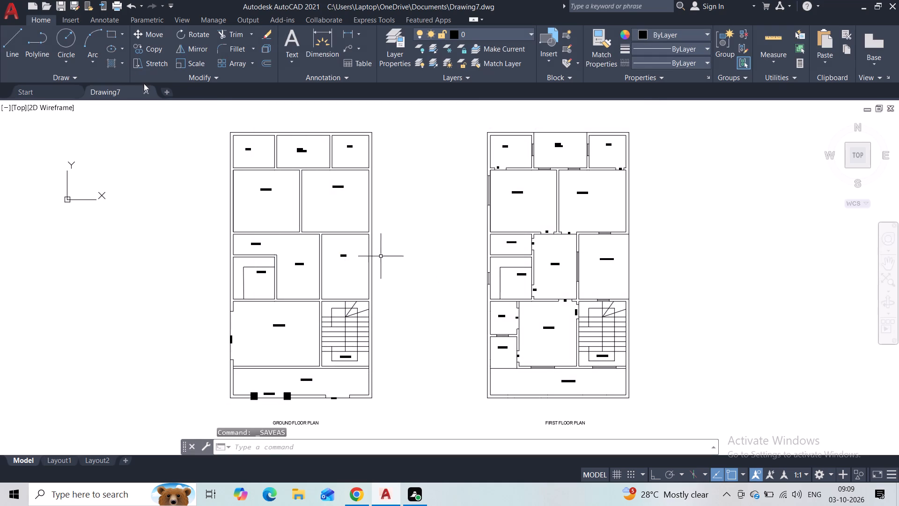
# Set up a plot with the previous plot's settings, window both floor plans with their titles, and preview the sheet.
pyautogui.click(115, 3)
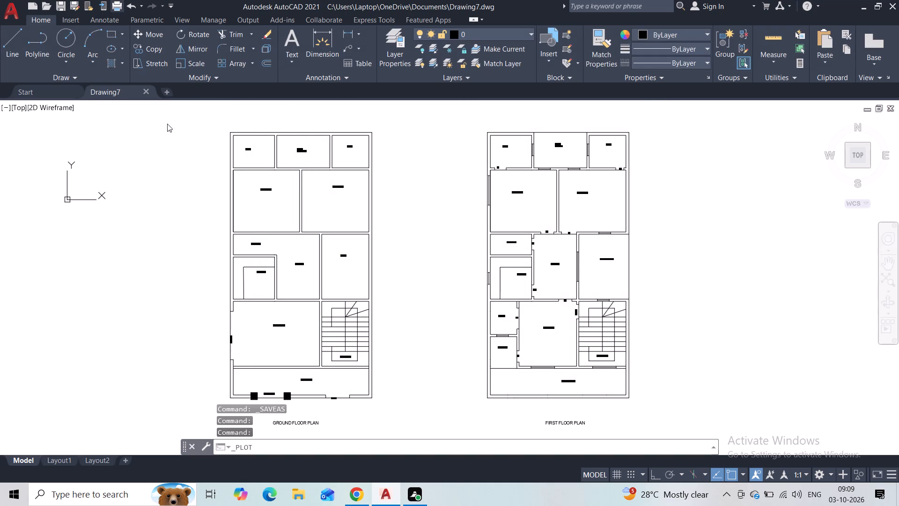
pyautogui.click(326, 128)
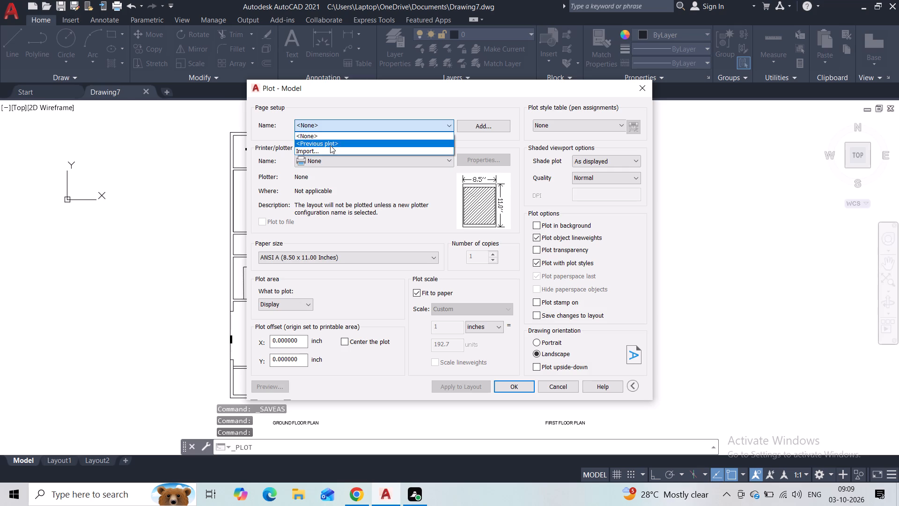
pyautogui.click(330, 145)
pyautogui.click(358, 303)
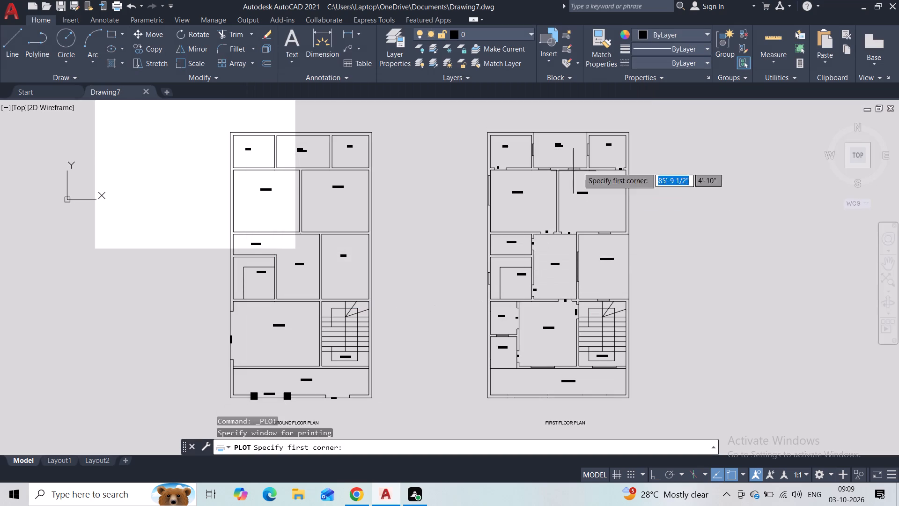
pyautogui.click(652, 110)
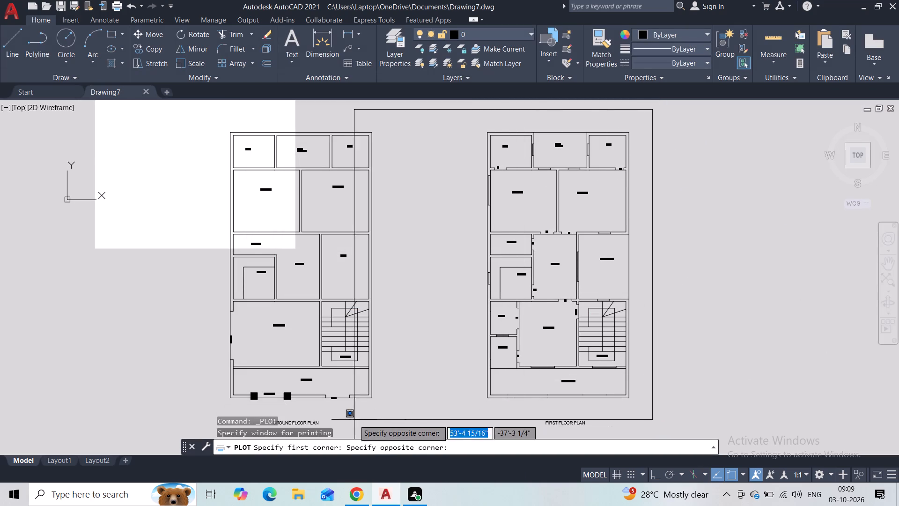
pyautogui.click(168, 434)
pyautogui.click(280, 385)
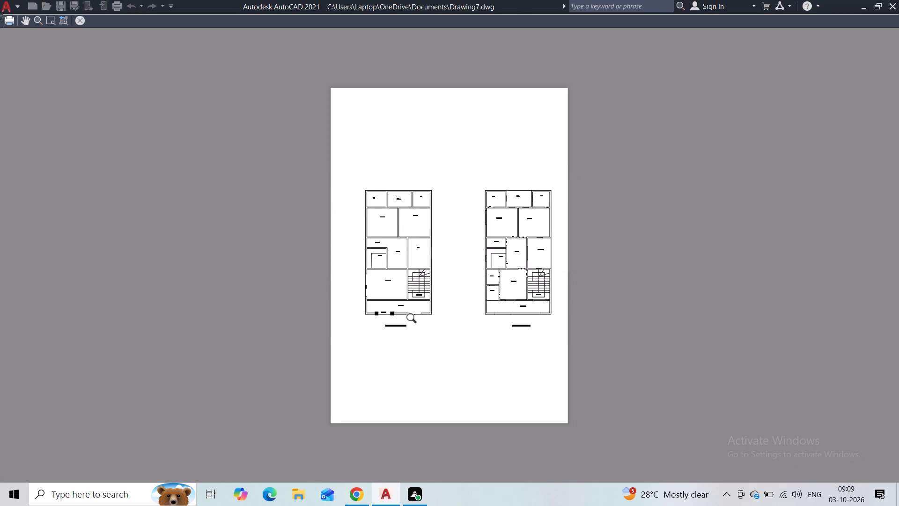
pyautogui.click(76, 21)
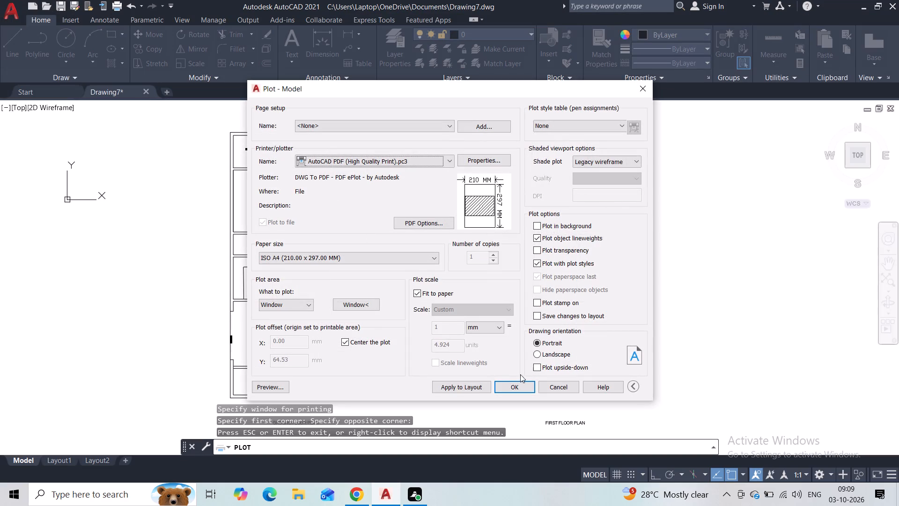
# Plot the sheet to Drawing7-Model.pdf in the ortho folder and close the opened PDF.
pyautogui.click(514, 382)
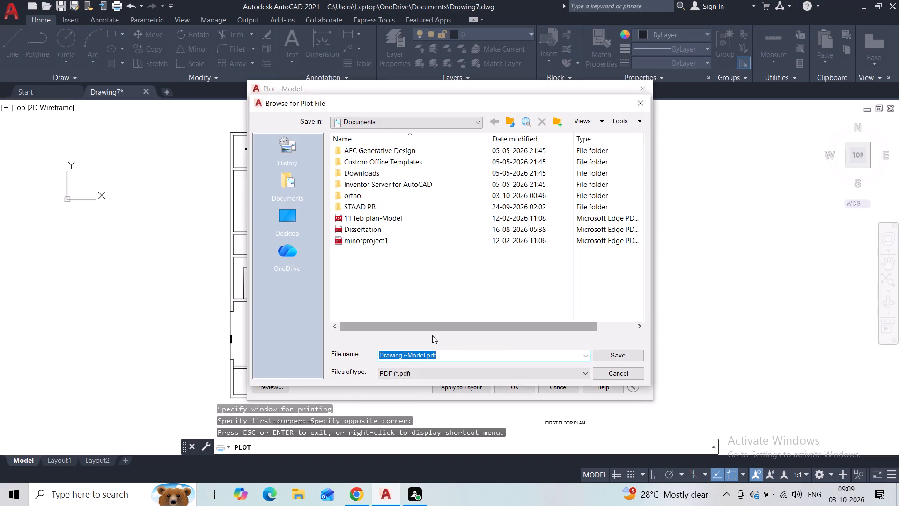
pyautogui.click(403, 193)
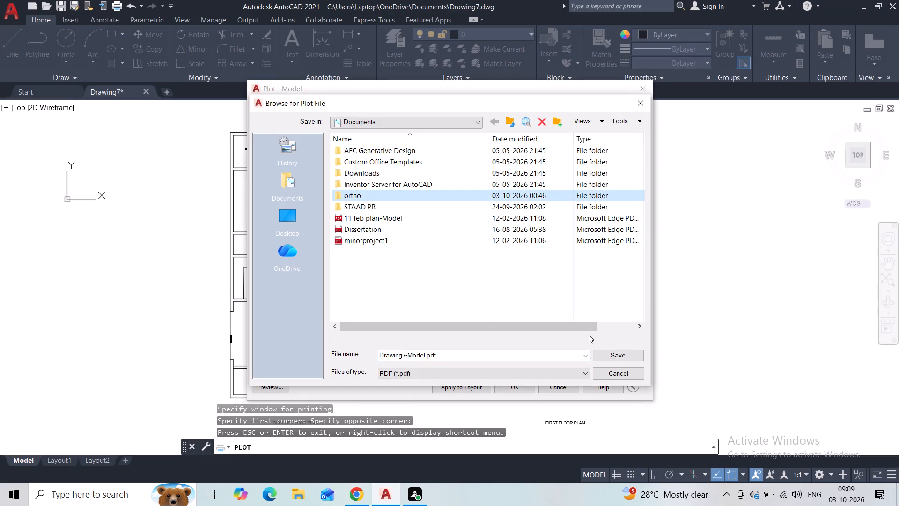
pyautogui.click(619, 358)
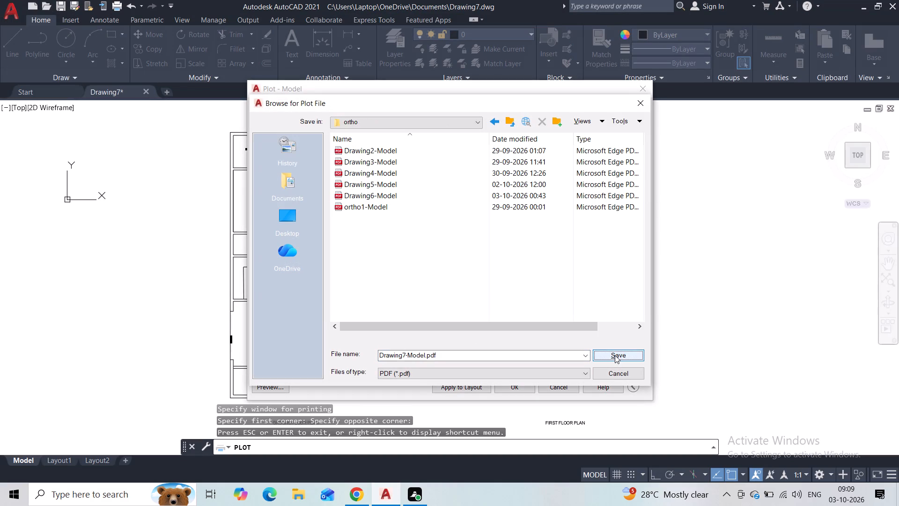
pyautogui.click(615, 354)
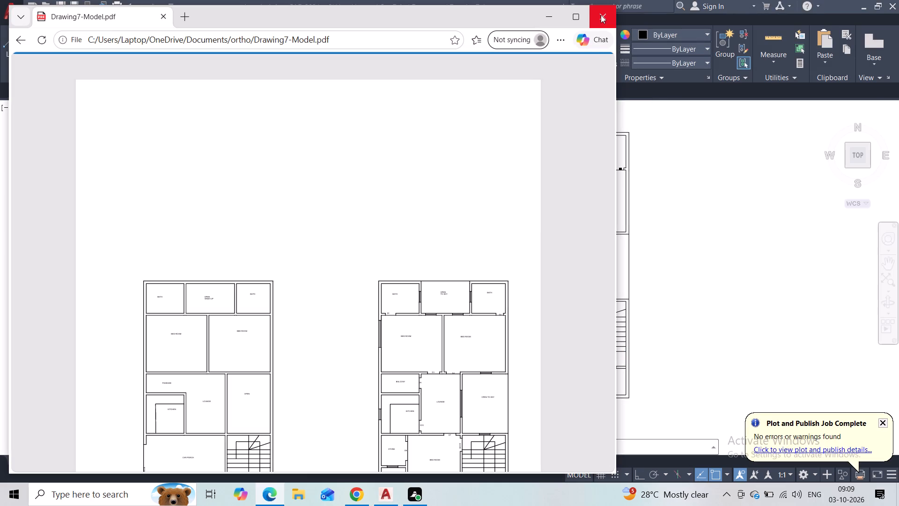
pyautogui.click(601, 15)
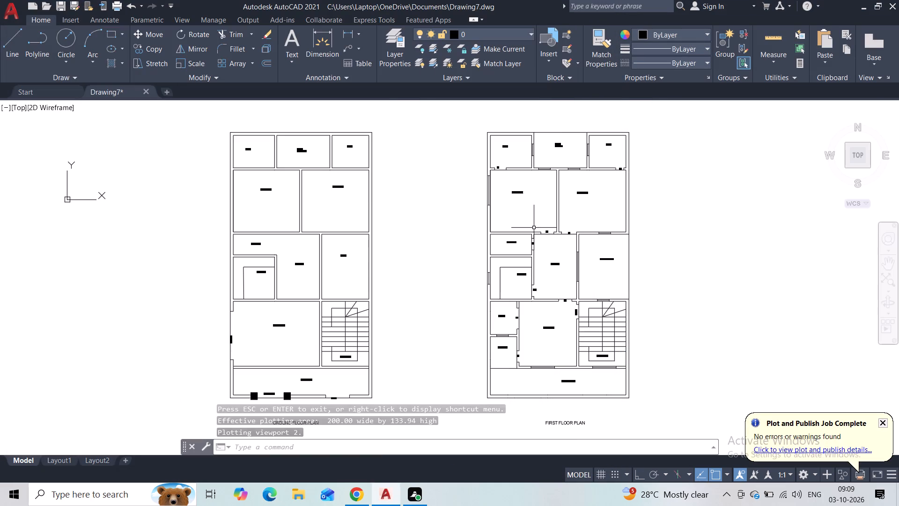